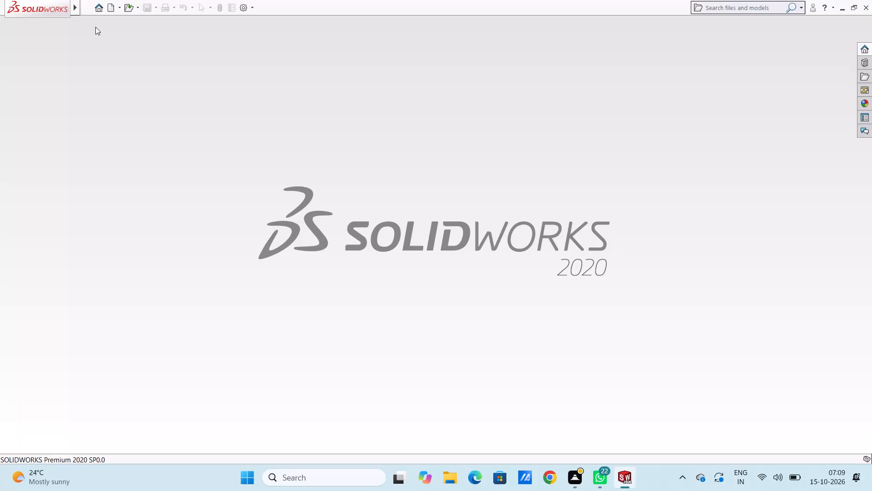
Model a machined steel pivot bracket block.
Create a new part document.
{"action": "left_click", "coordinate": [113, 12]}
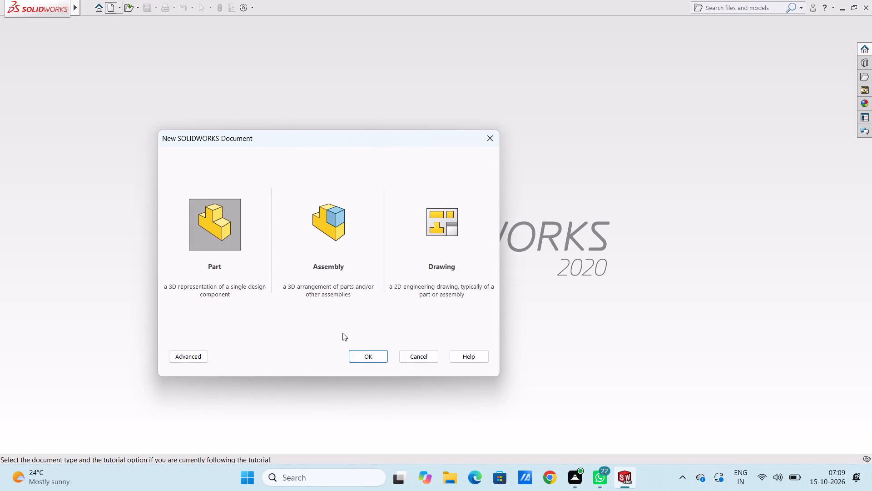
{"action": "left_click", "coordinate": [365, 356]}
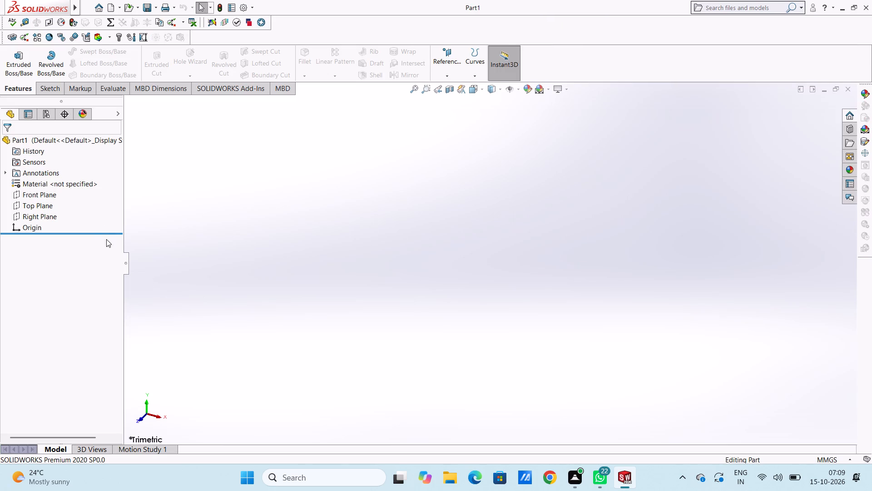
Start a new sketch on the Top Plane.
{"action": "left_click", "coordinate": [31, 205]}
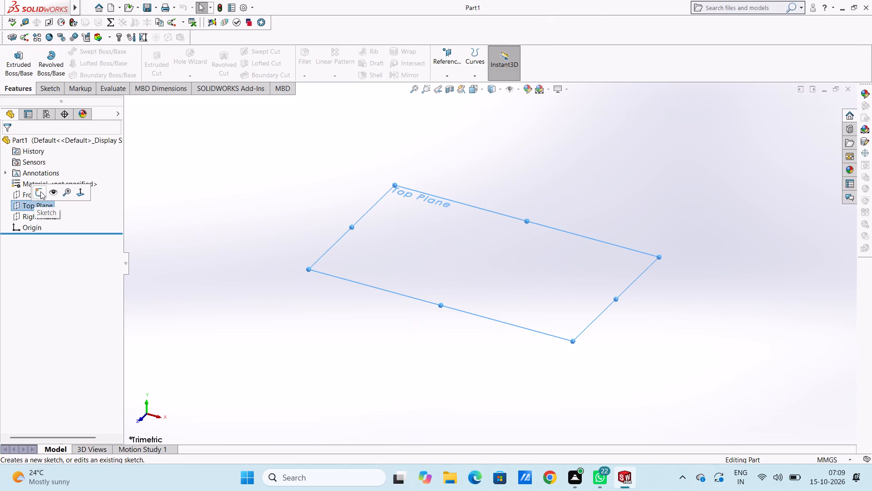
{"action": "left_click", "coordinate": [41, 191]}
{"action": "left_click", "coordinate": [430, 235]}
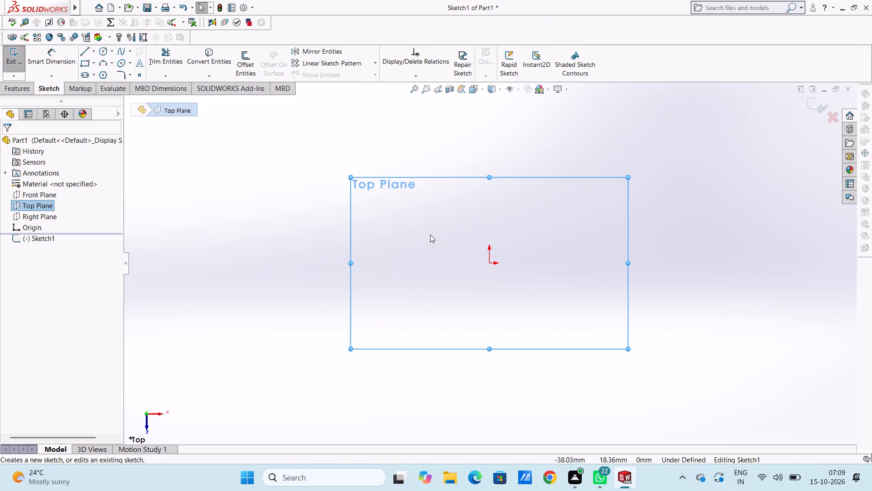
Sketch a circle centred on the origin with a radius of 57 mm.
{"action": "left_click", "coordinate": [101, 51]}
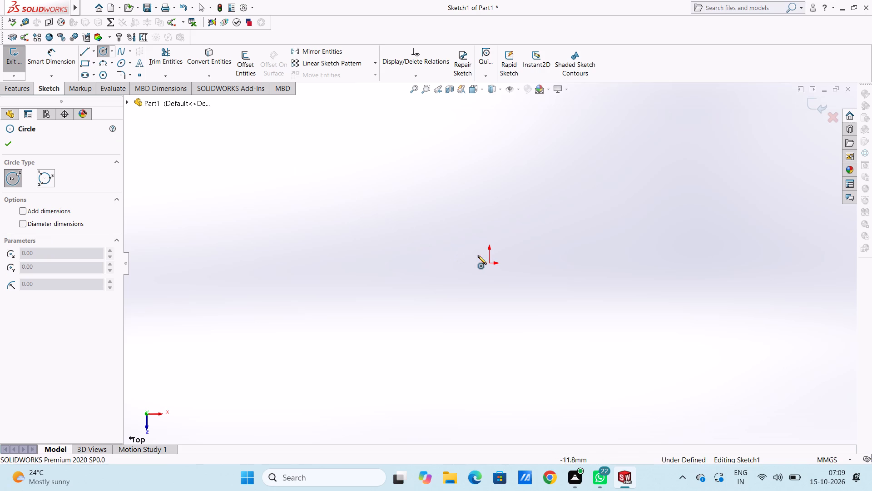
{"action": "left_click", "coordinate": [492, 264]}
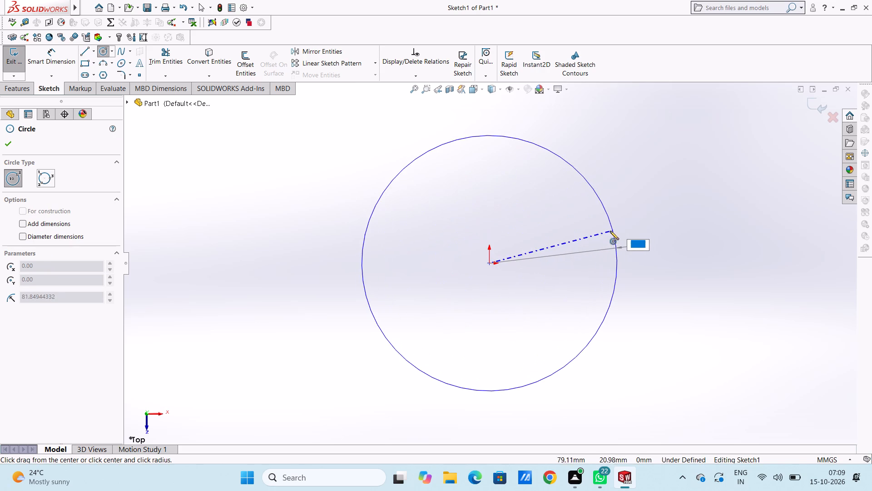
{"action": "type", "text": "57"}
{"action": "key", "text": "Return"}
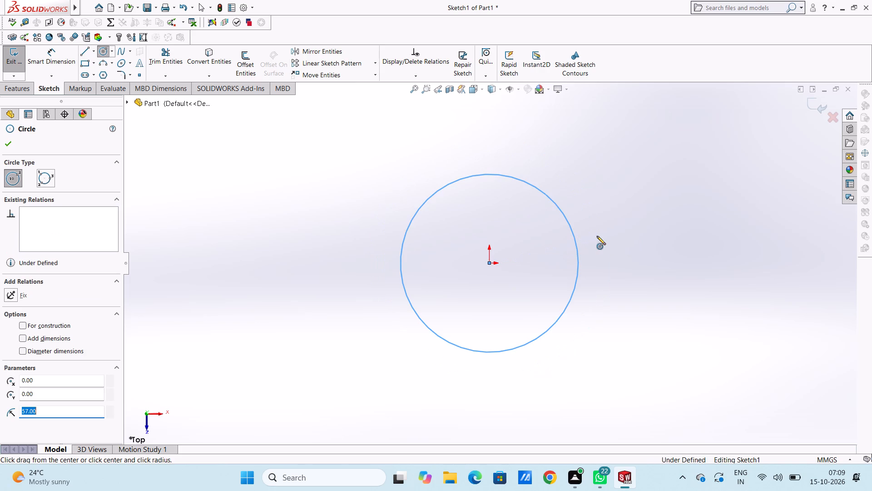
{"action": "left_click", "coordinate": [9, 145]}
Dimension the diameter of the circle centred on the origin, accepting its drawn size.
{"action": "left_click", "coordinate": [53, 55]}
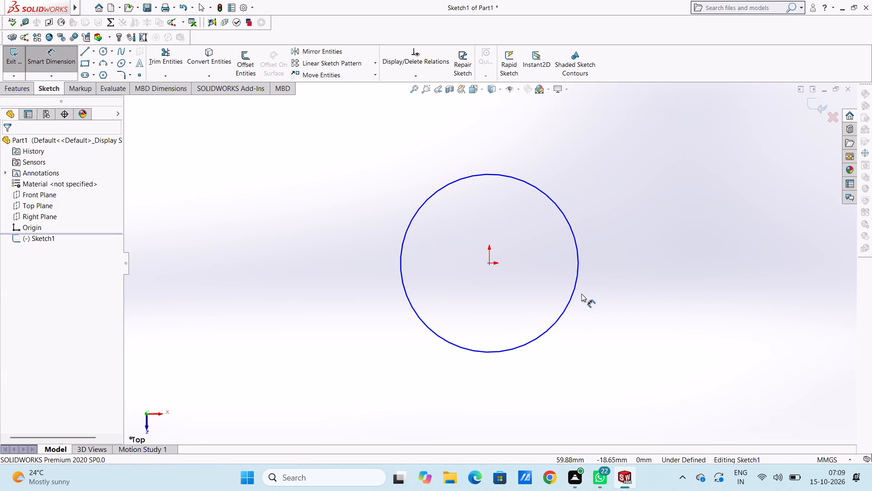
{"action": "left_click", "coordinate": [575, 296]}
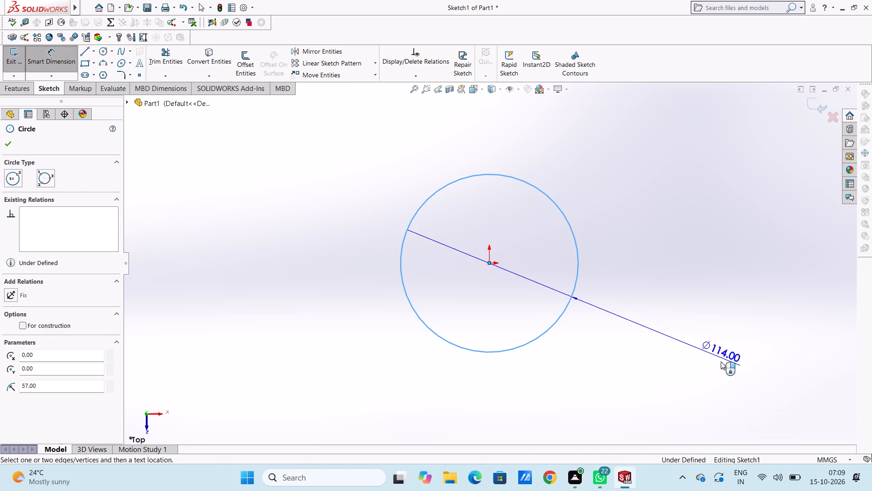
{"action": "left_click", "coordinate": [717, 380]}
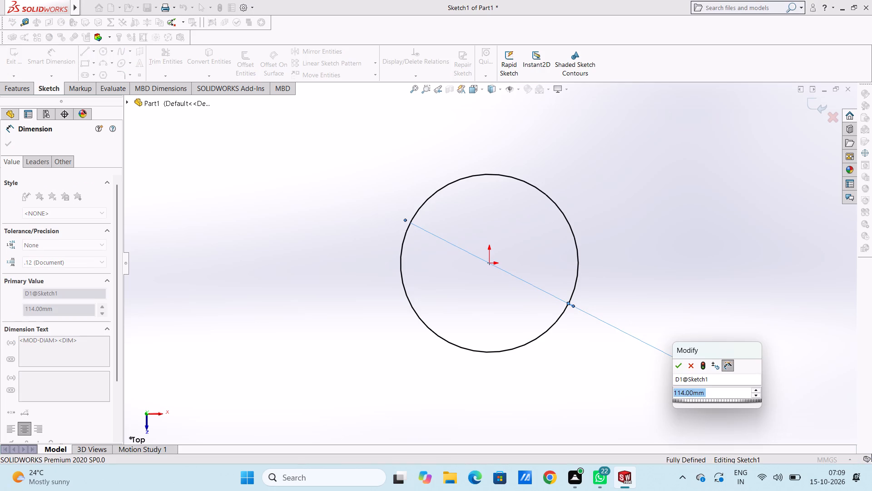
{"action": "left_click", "coordinate": [676, 364]}
{"action": "left_click", "coordinate": [619, 371]}
Sketch two concentric circles, radii about 35 mm and 17 mm, centred about 161 mm left of the origin and level with it.
{"action": "scroll", "coordinate": [469, 268], "scroll_direction": "up", "scroll_amount": 3}
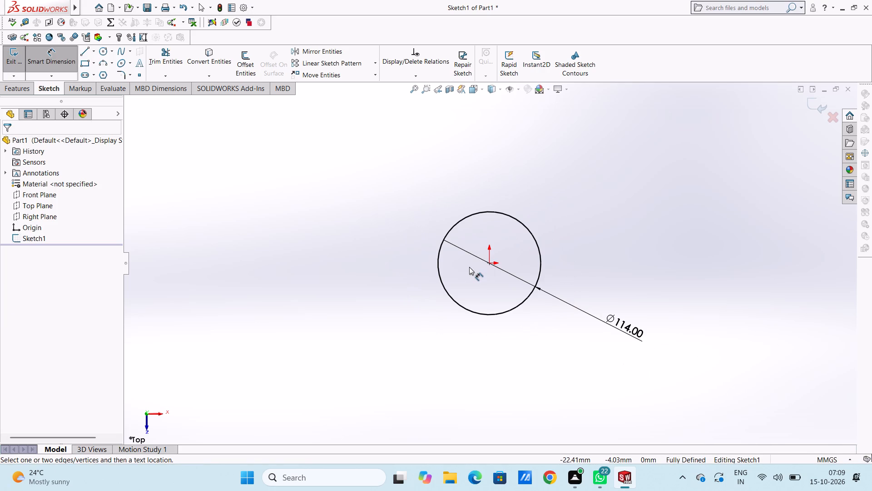
{"action": "left_click", "coordinate": [104, 52]}
{"action": "left_click", "coordinate": [344, 265]}
{"action": "left_click", "coordinate": [352, 294]}
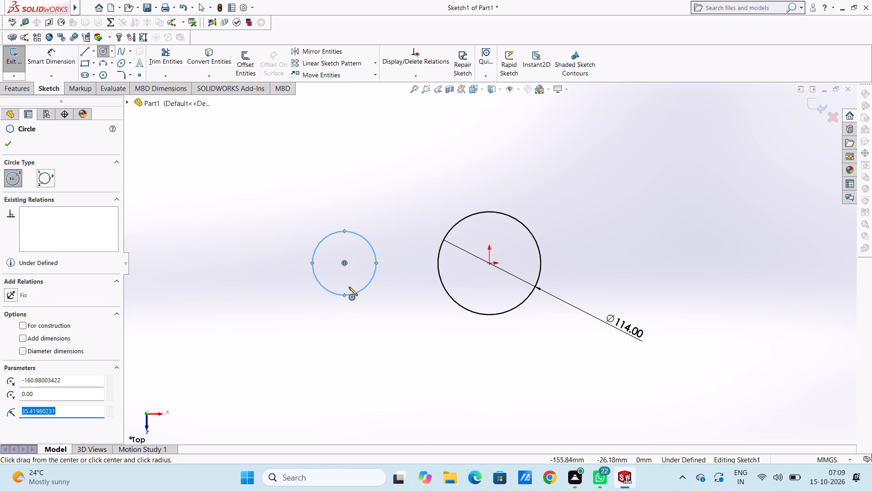
{"action": "left_click", "coordinate": [344, 263]}
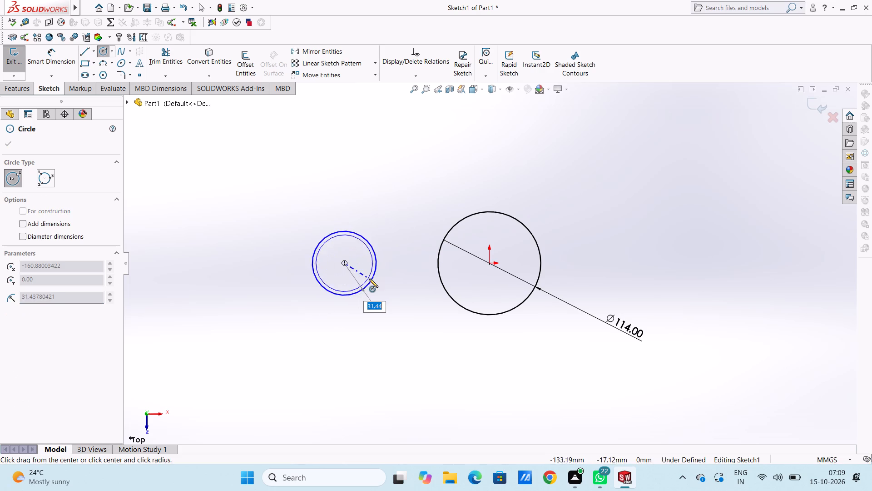
{"action": "left_click", "coordinate": [357, 271]}
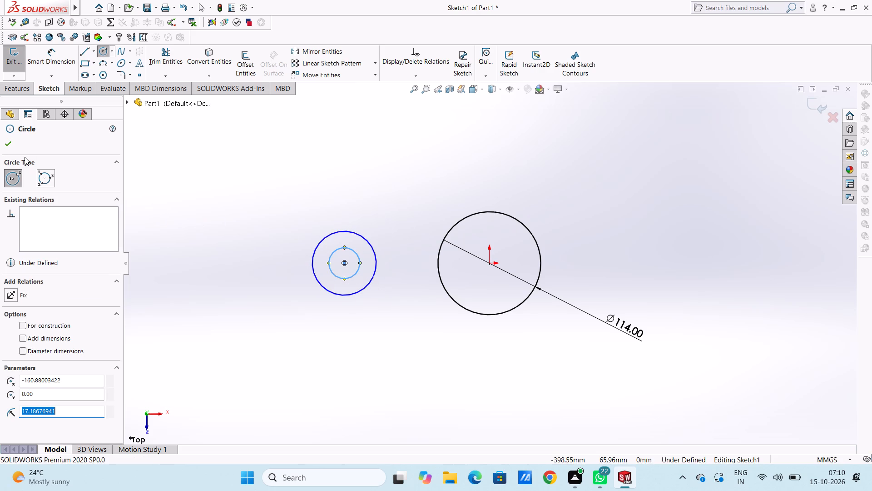
{"action": "left_click", "coordinate": [6, 143]}
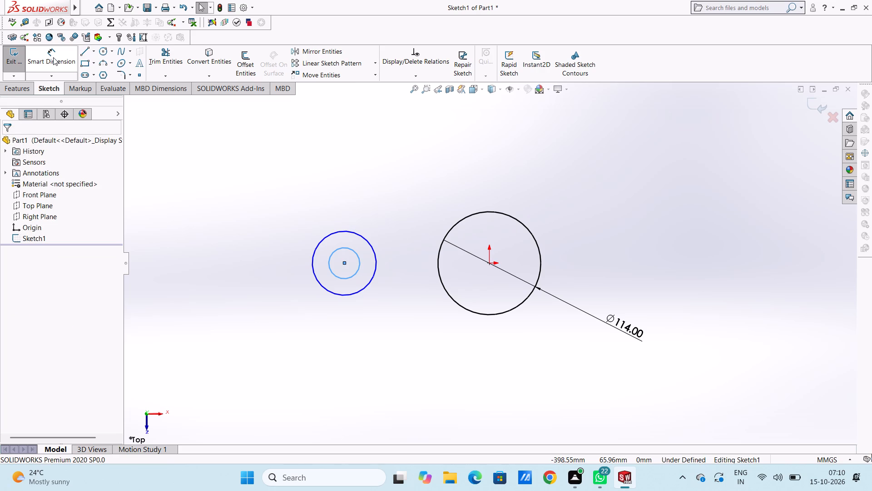
Dimension the outer circle of the concentric pair to a diameter of 54 mm.
{"action": "left_click", "coordinate": [53, 57]}
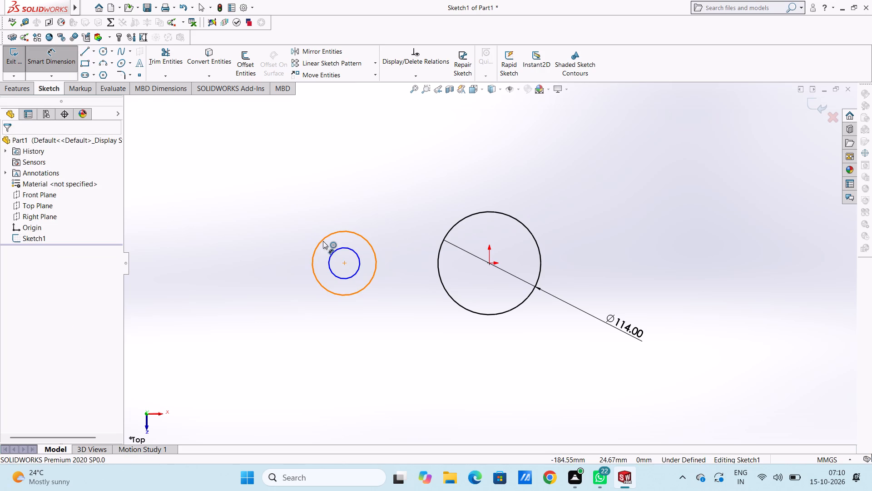
{"action": "left_click", "coordinate": [323, 241]}
{"action": "left_click", "coordinate": [251, 164]}
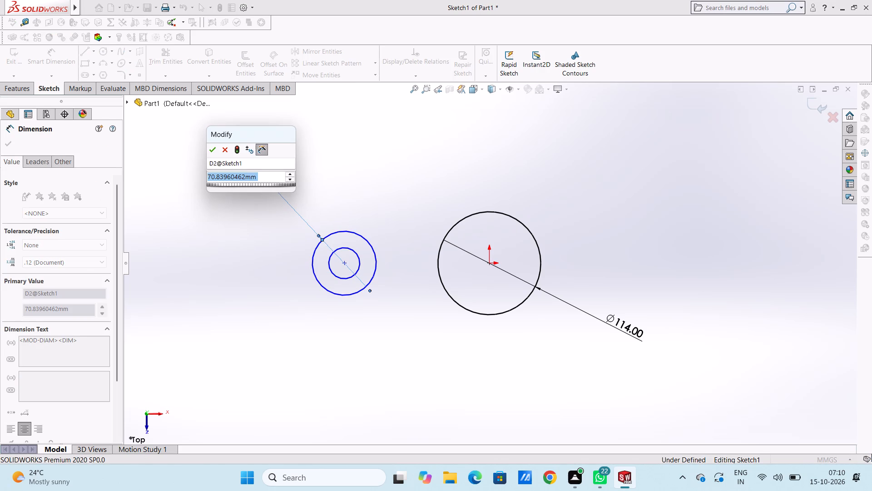
{"action": "key", "text": "5"}
{"action": "key", "text": "4"}
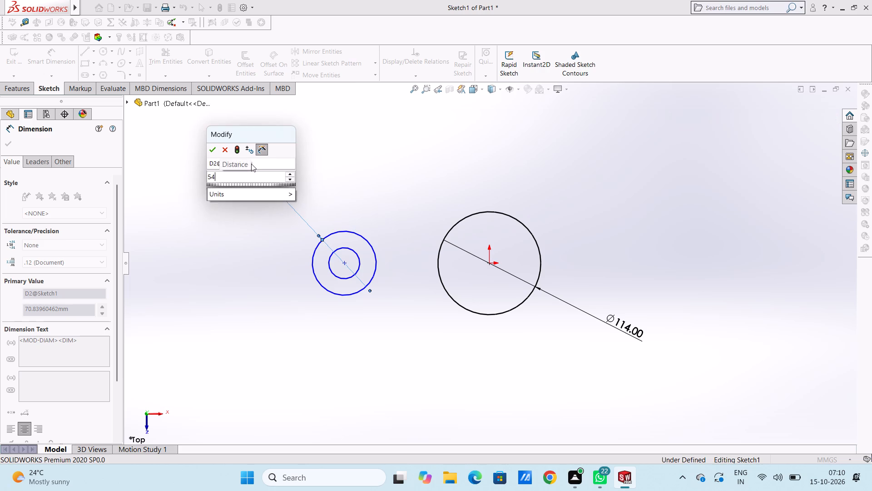
{"action": "key", "text": "Return"}
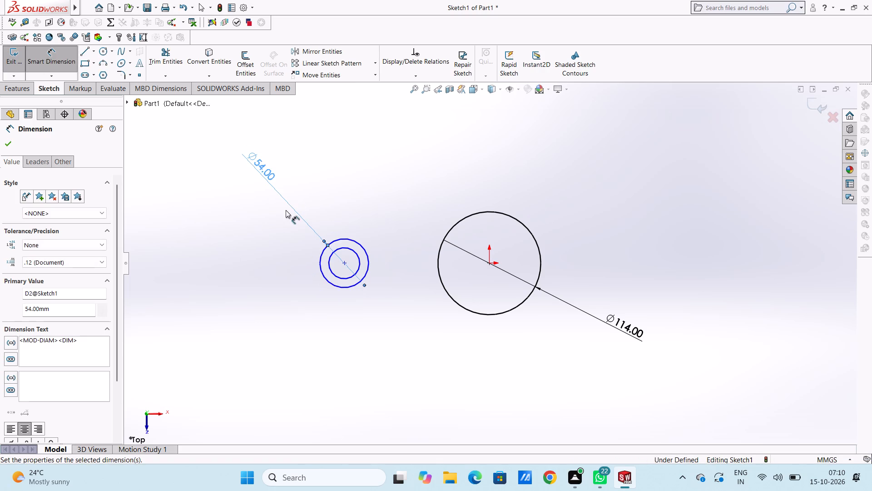
{"action": "left_click", "coordinate": [326, 201]}
Dimension the inner circle of the concentric pair to a diameter of 23 mm.
{"action": "left_click", "coordinate": [345, 280]}
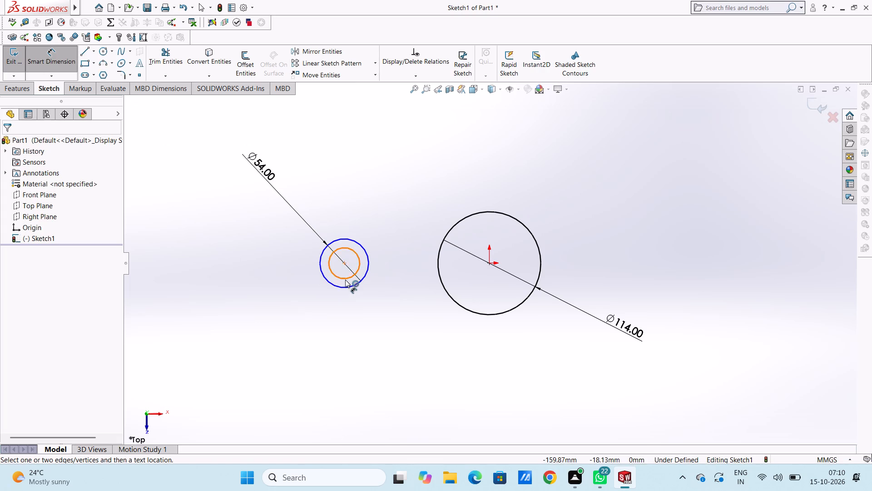
{"action": "left_click", "coordinate": [244, 336]}
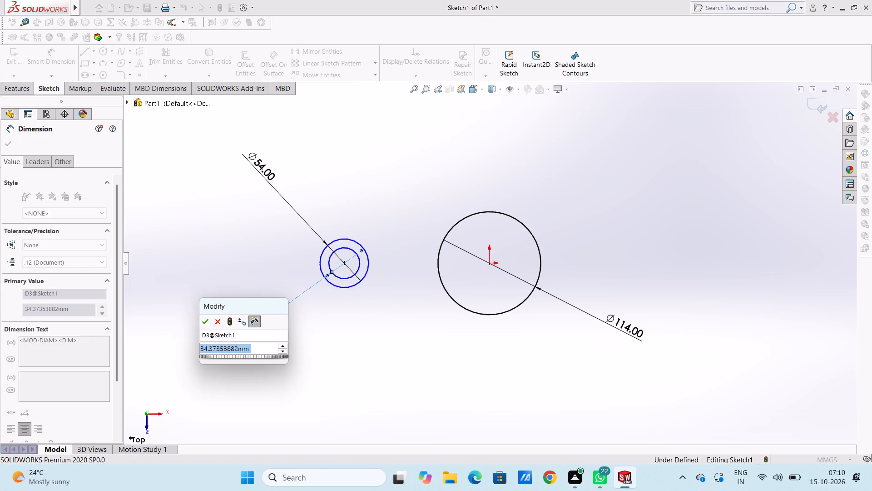
{"action": "type", "text": "23"}
{"action": "key", "text": "Return"}
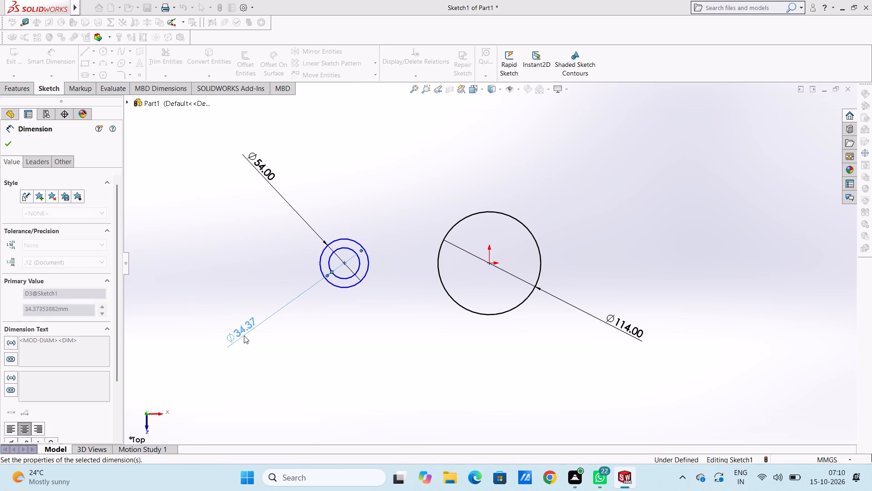
{"action": "left_click", "coordinate": [272, 279]}
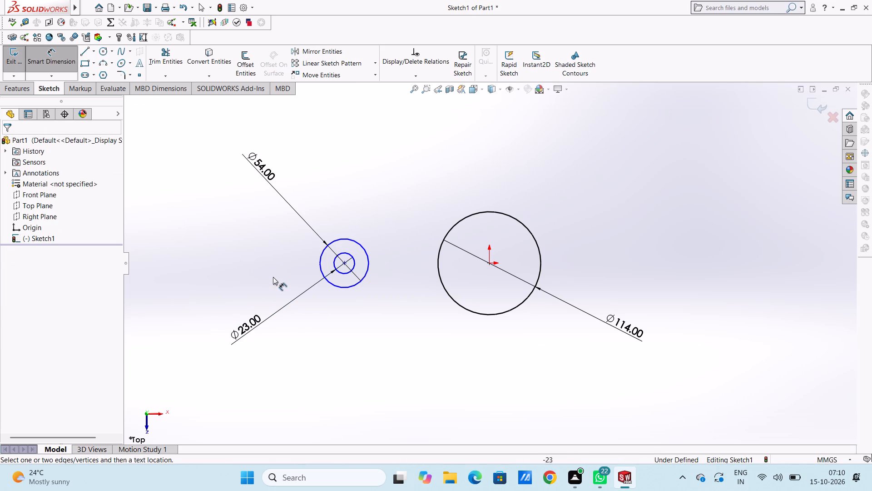
Dimension the horizontal distance between the concentric circles' centre and the origin to 100 mm.
{"action": "left_click", "coordinate": [344, 263]}
{"action": "left_click", "coordinate": [490, 264]}
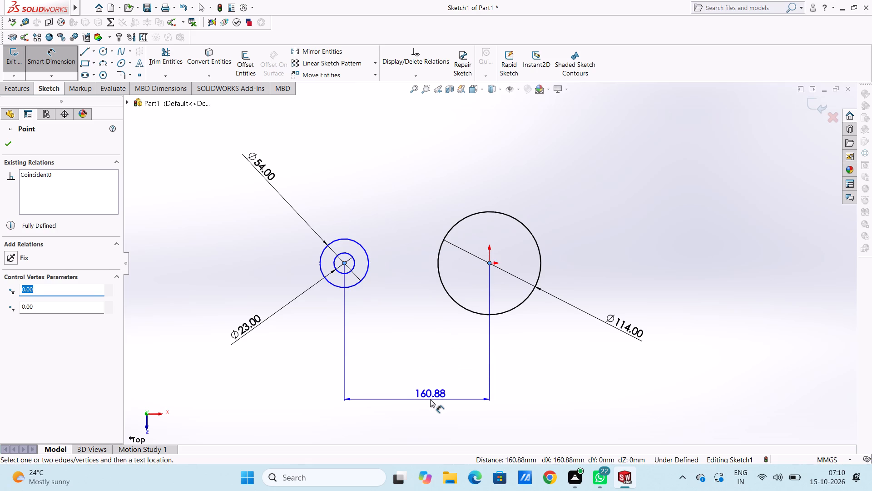
{"action": "left_click", "coordinate": [430, 399]}
{"action": "type", "text": "100"}
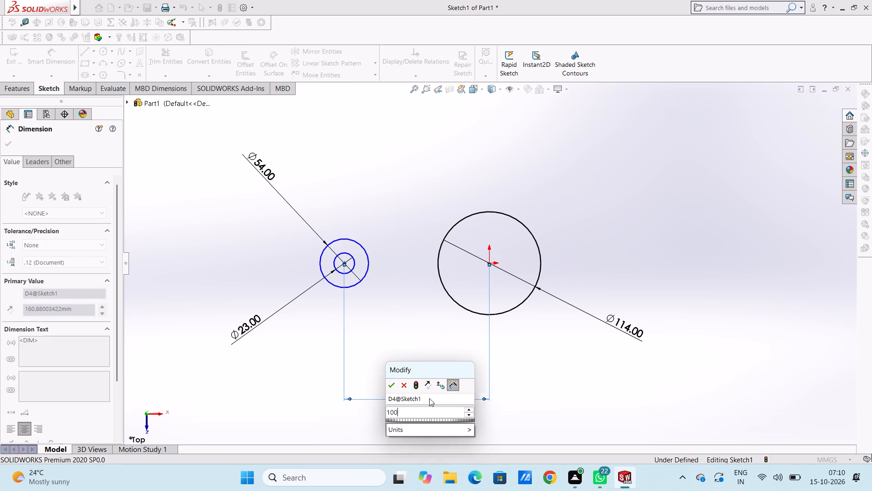
{"action": "key", "text": "Return"}
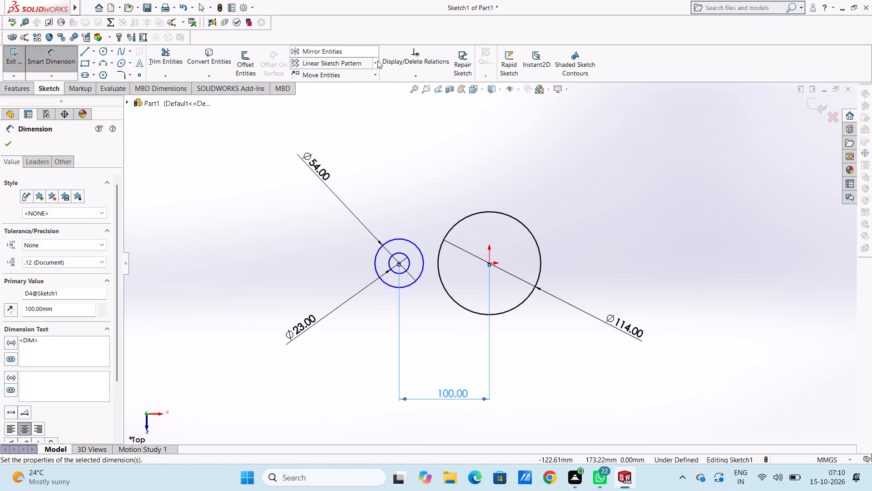
{"action": "left_click", "coordinate": [432, 193]}
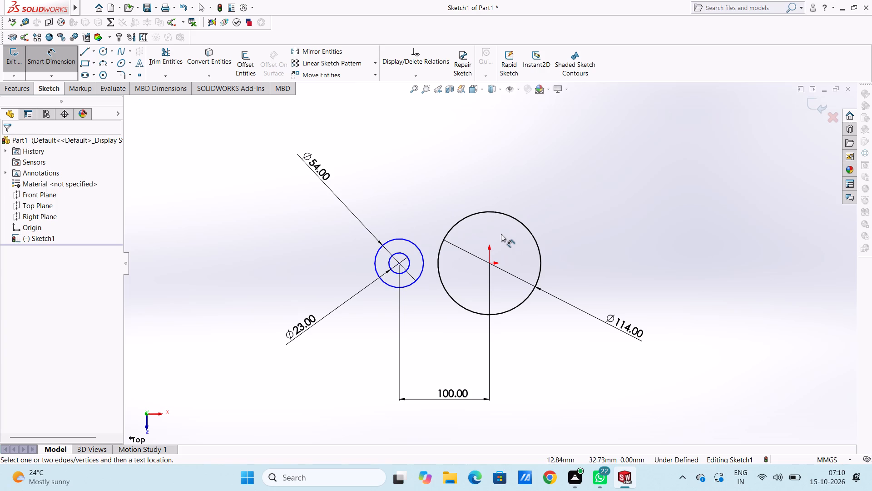
Sketch a line about 95 mm long joining the upper sides of the 54 mm and 114 mm circles.
{"action": "scroll", "coordinate": [501, 234], "scroll_direction": "down", "scroll_amount": 2}
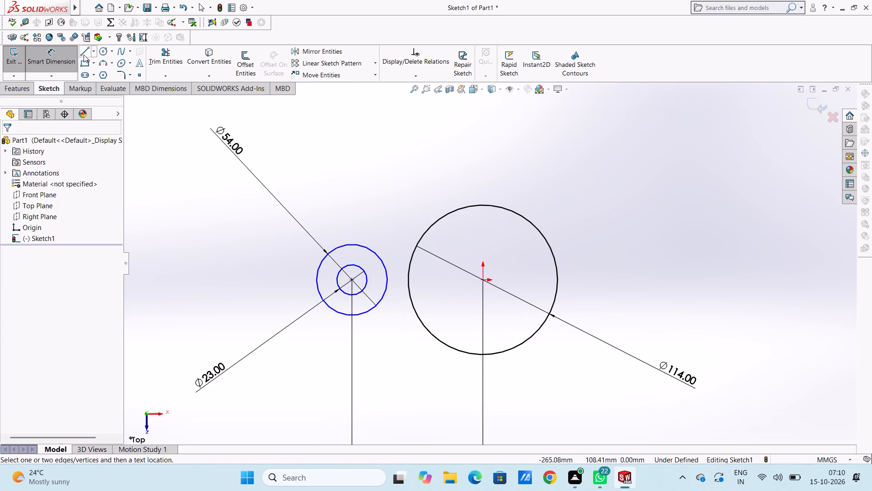
{"action": "left_click", "coordinate": [84, 55]}
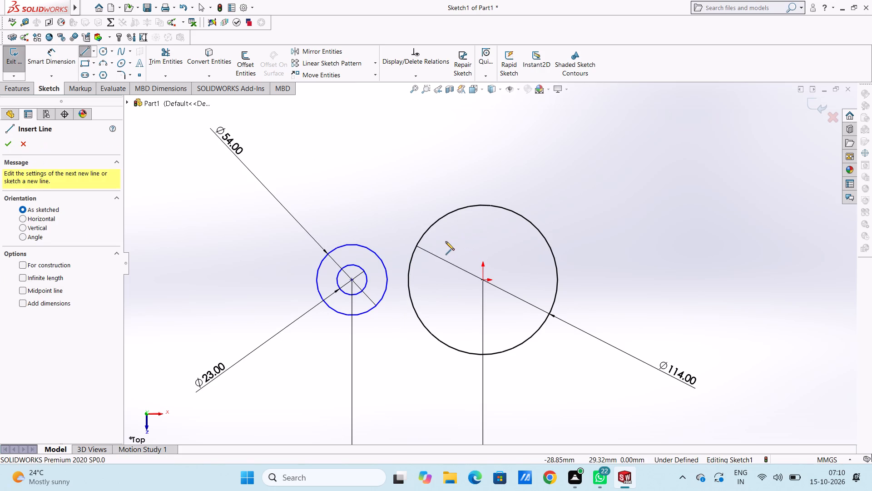
{"action": "left_click", "coordinate": [335, 247]}
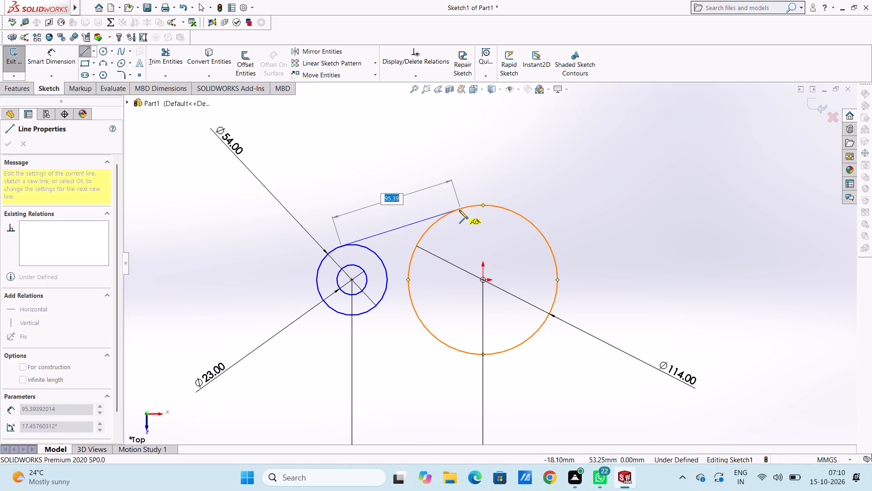
{"action": "left_click", "coordinate": [459, 210]}
{"action": "right_click", "coordinate": [454, 168]}
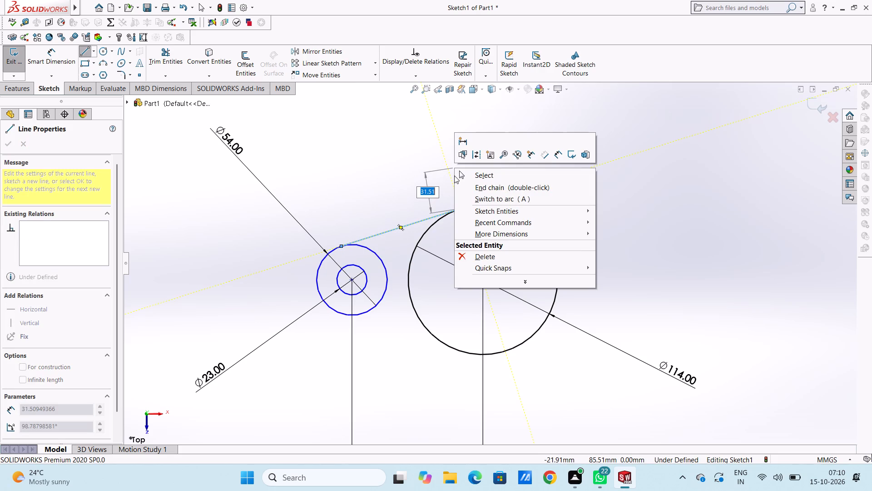
{"action": "left_click", "coordinate": [468, 171]}
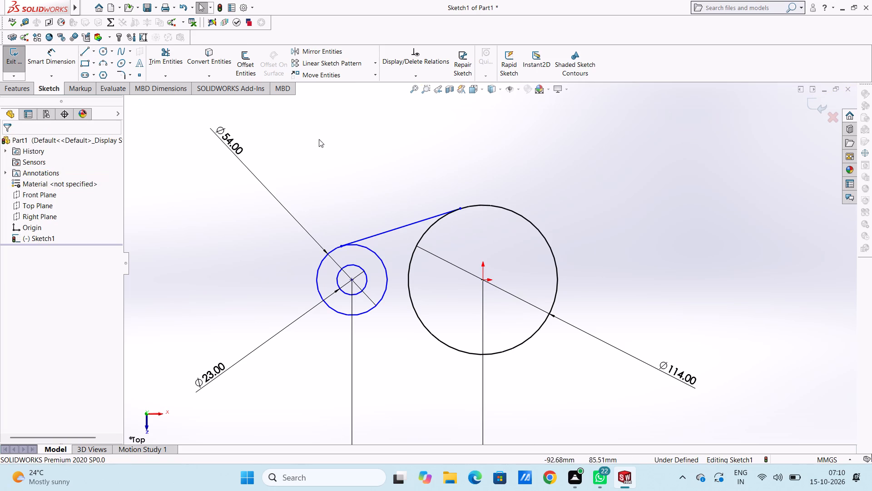
Sketch a line about 95 mm long joining the lower sides of the 54 mm and 114 mm circles.
{"action": "left_click", "coordinate": [88, 52]}
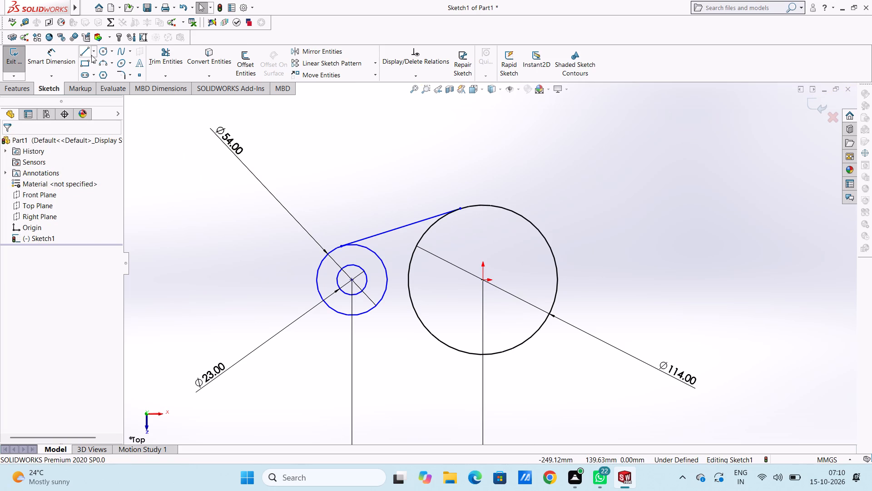
{"action": "left_click", "coordinate": [341, 315]}
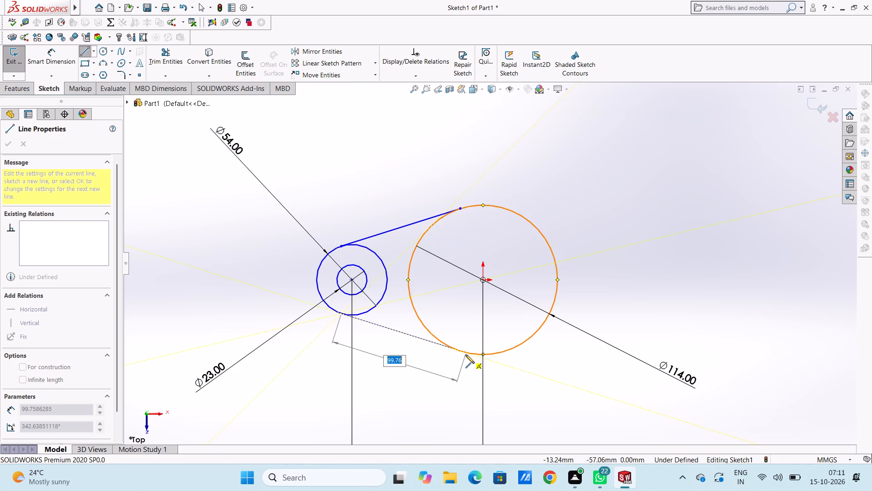
{"action": "left_click", "coordinate": [461, 352]}
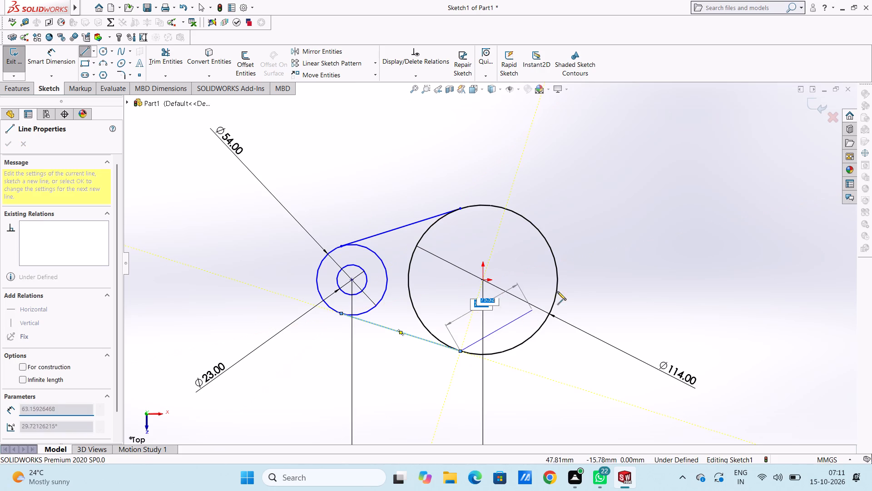
{"action": "right_click", "coordinate": [609, 259]}
{"action": "left_click", "coordinate": [613, 266]}
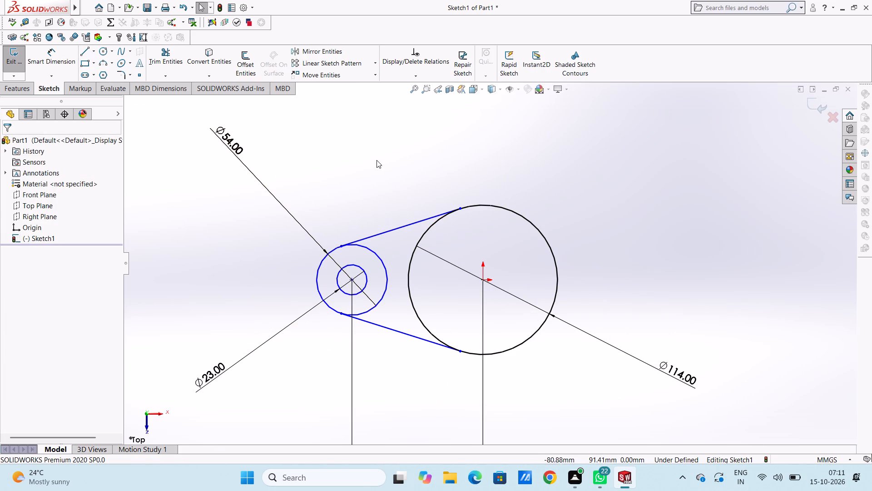
{"action": "key", "text": "Escape"}
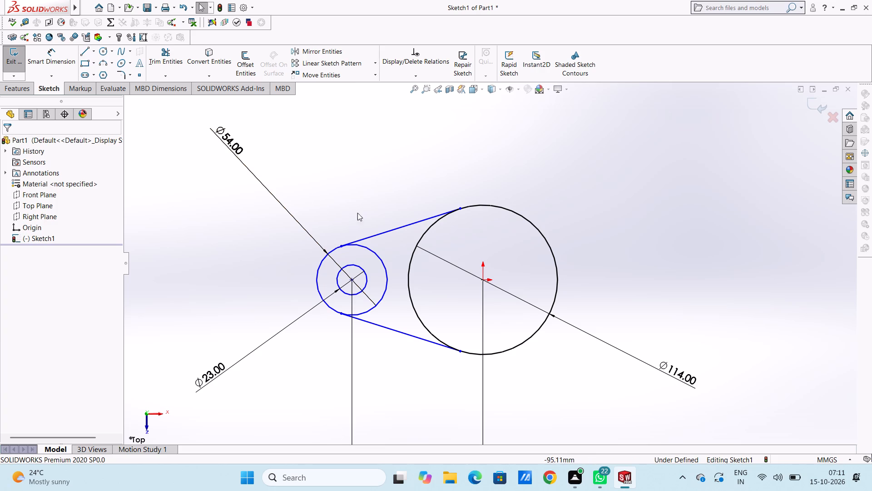
Add a Horizontal relation between the concentric circles' centre and the centre of the 114 mm circle.
{"action": "left_click", "coordinate": [352, 281]}
{"action": "left_click", "coordinate": [485, 281], "text": "ctrl"}
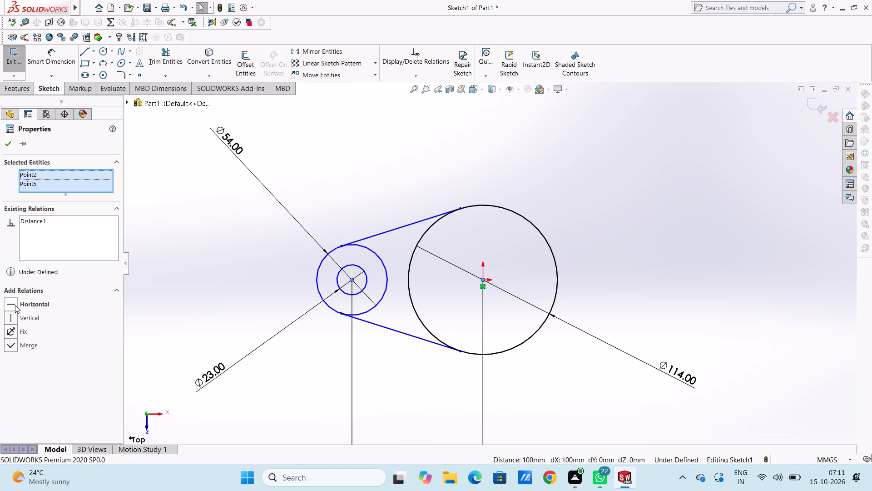
{"action": "left_click", "coordinate": [13, 303]}
{"action": "left_click", "coordinate": [219, 267]}
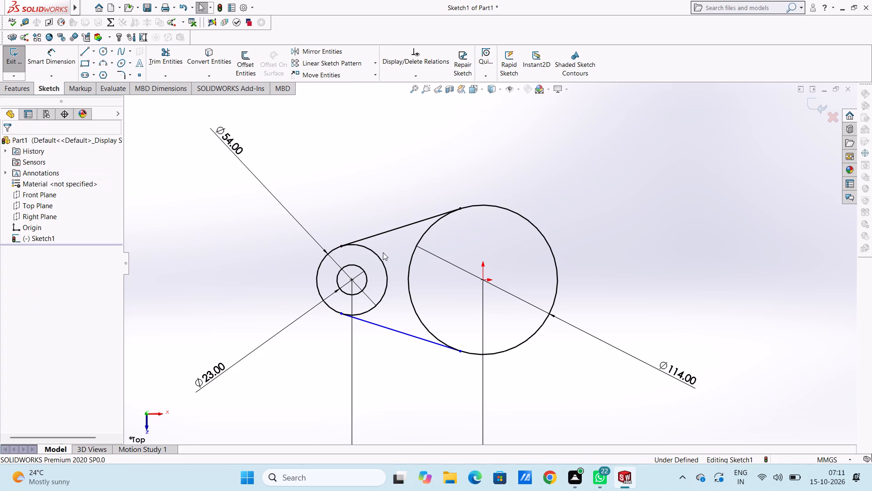
Apply a Tangent relation between the lower side line and the 114 mm circle.
{"action": "left_click", "coordinate": [372, 323], "text": "ctrl"}
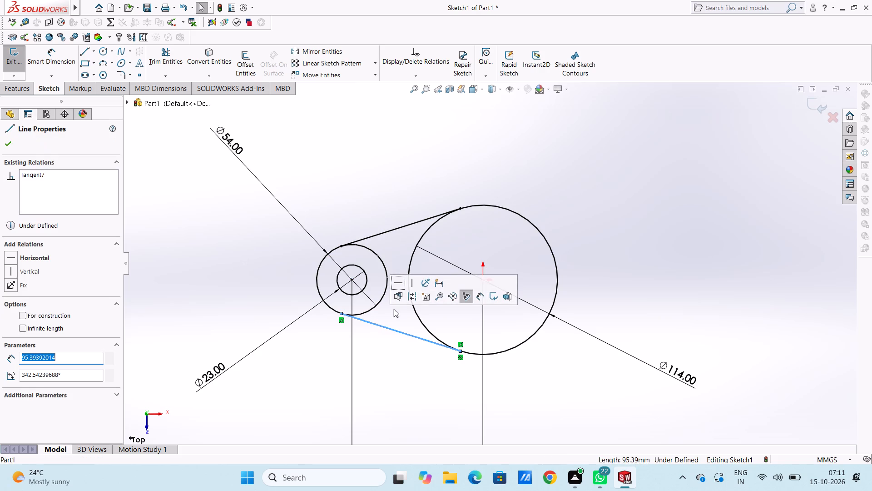
{"action": "left_click", "coordinate": [417, 311]}
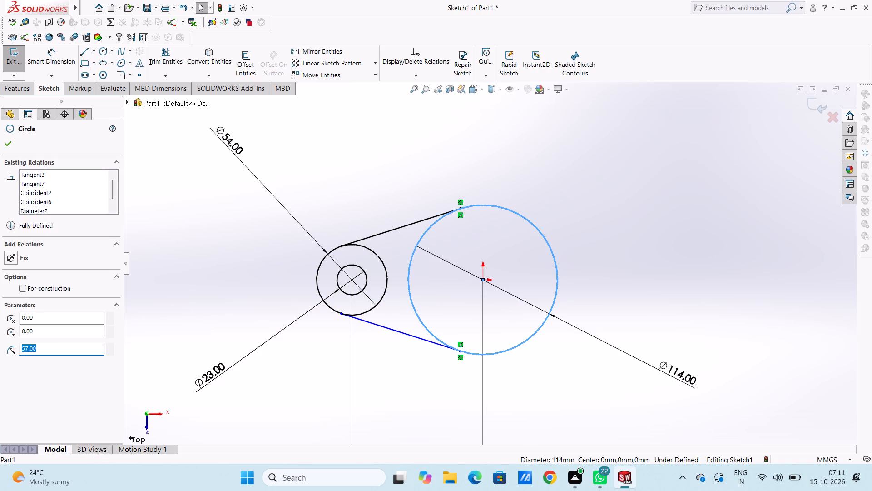
{"action": "left_click", "coordinate": [401, 332], "text": "ctrl"}
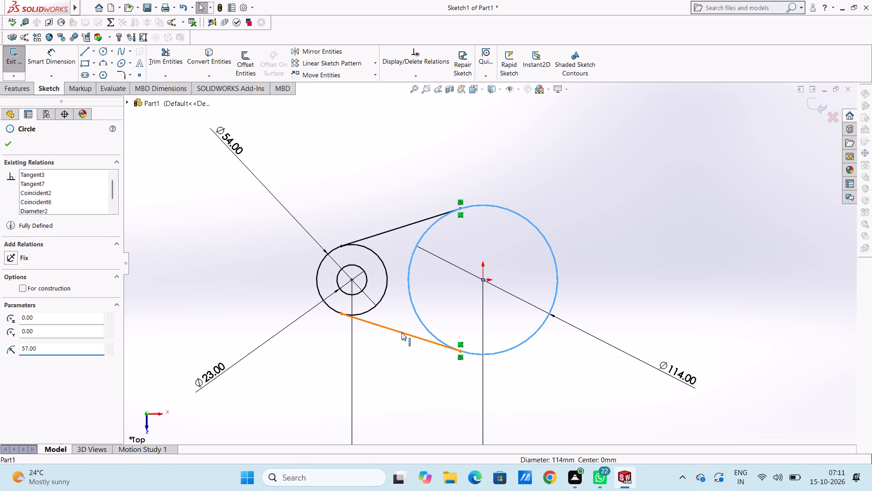
{"action": "left_click", "coordinate": [11, 305]}
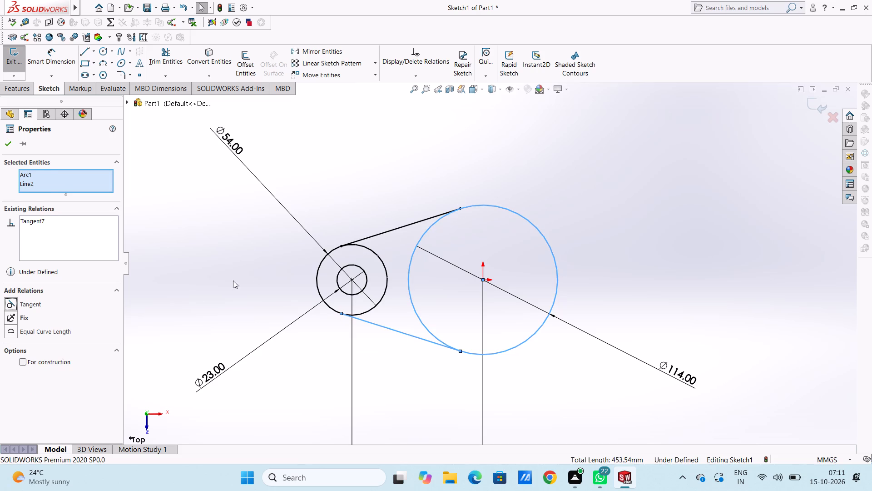
{"action": "left_click", "coordinate": [270, 271]}
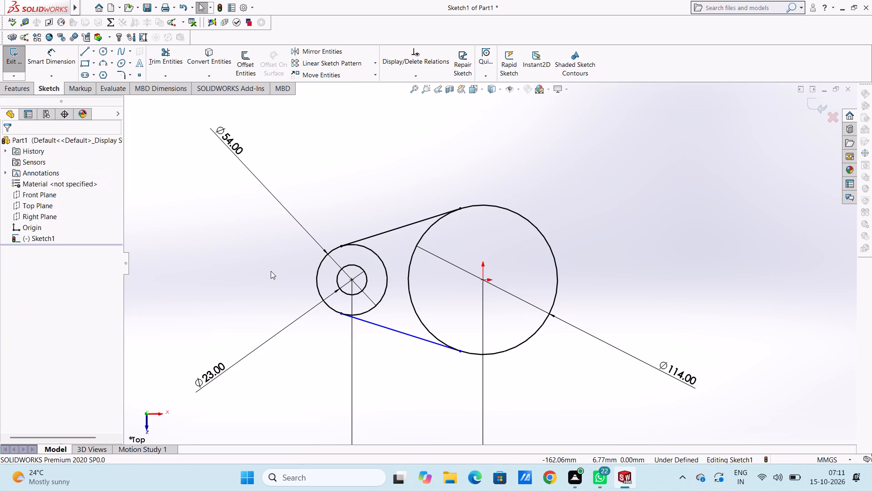
Add a Tangent relation between the lower side line and the 54 mm circle.
{"action": "left_click", "coordinate": [379, 326]}
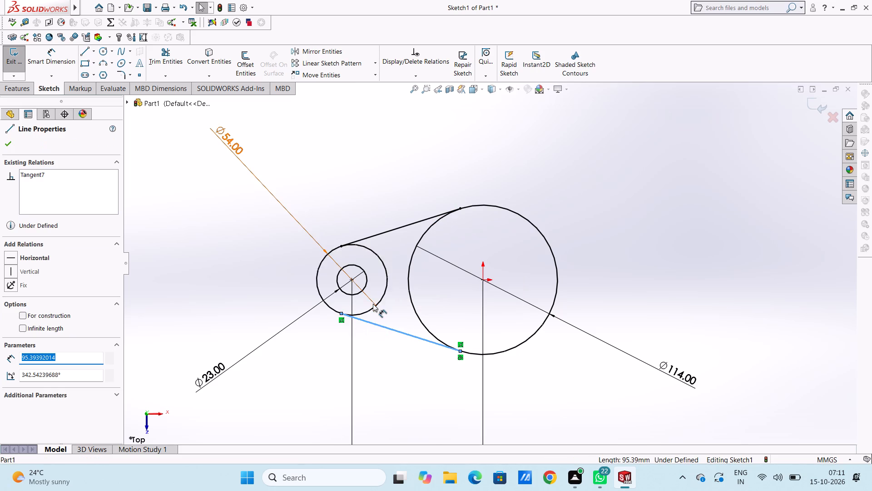
{"action": "left_click", "coordinate": [373, 308], "text": "ctrl"}
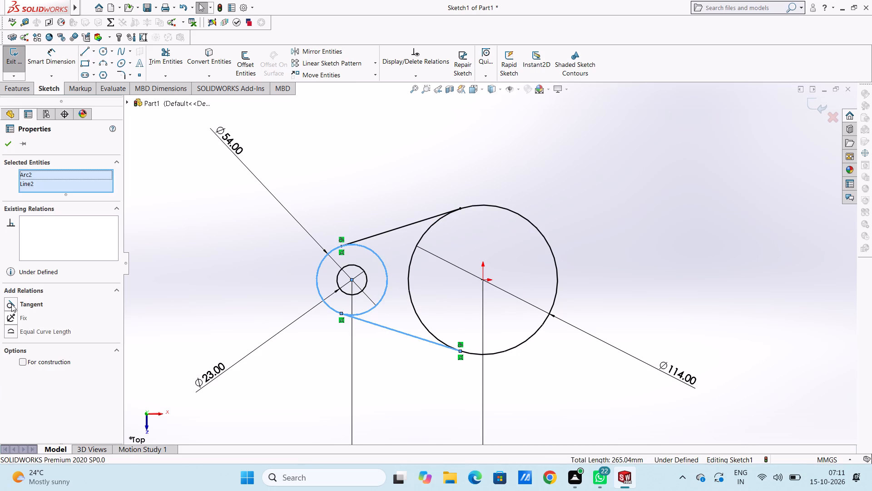
{"action": "left_click", "coordinate": [13, 301]}
{"action": "left_click", "coordinate": [263, 280]}
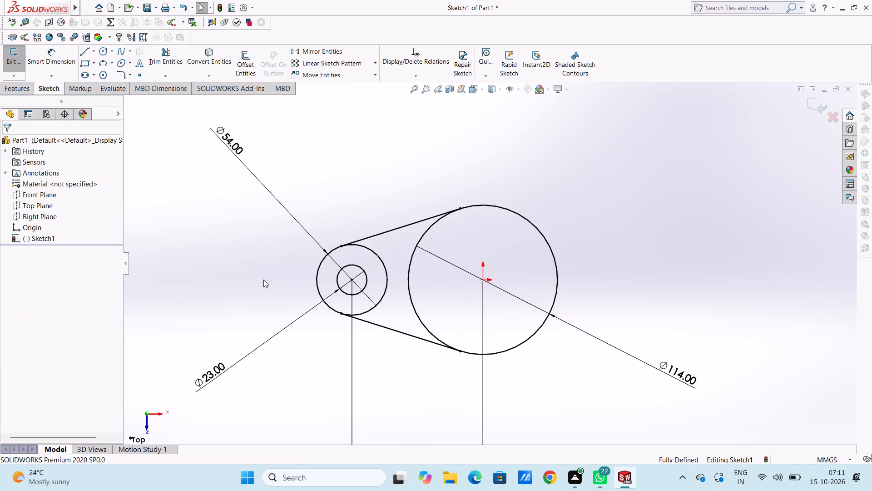
Trim away the 114 mm circle's inner arc between the two side lines, facing the concentric circles.
{"action": "scroll", "coordinate": [517, 291], "scroll_direction": "up", "scroll_amount": 1}
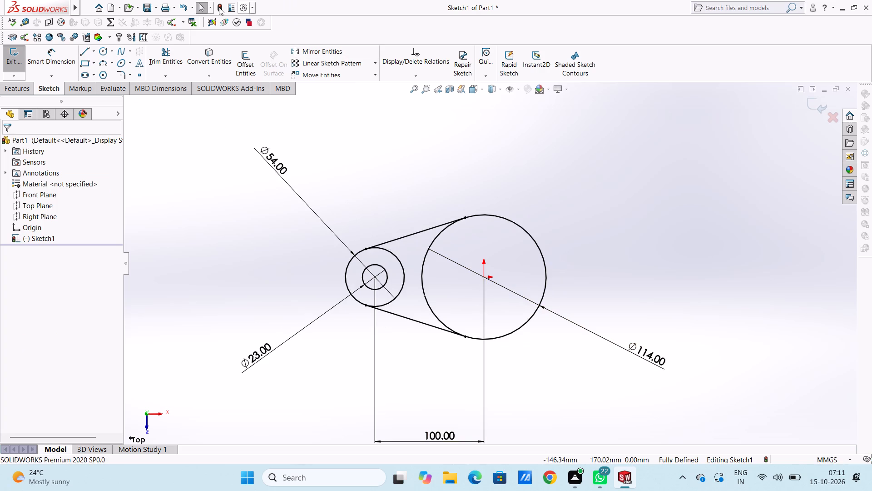
{"action": "left_click", "coordinate": [168, 57]}
{"action": "left_click", "coordinate": [421, 266]}
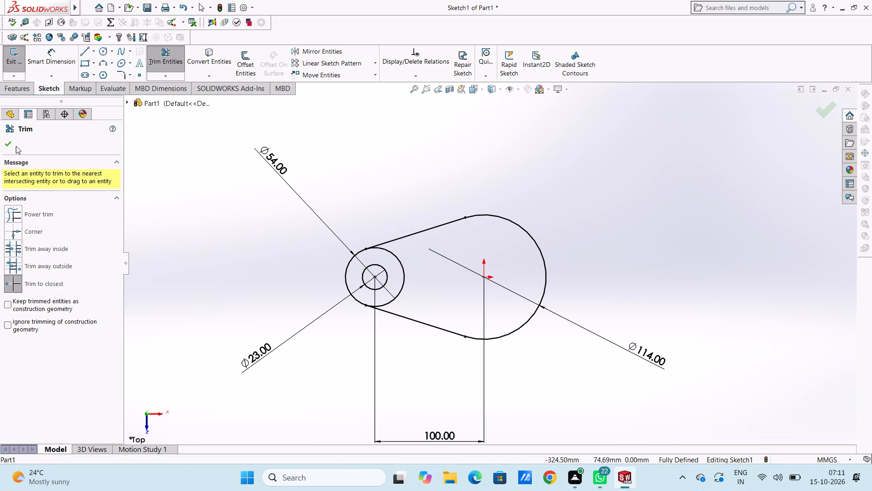
{"action": "left_click", "coordinate": [11, 146]}
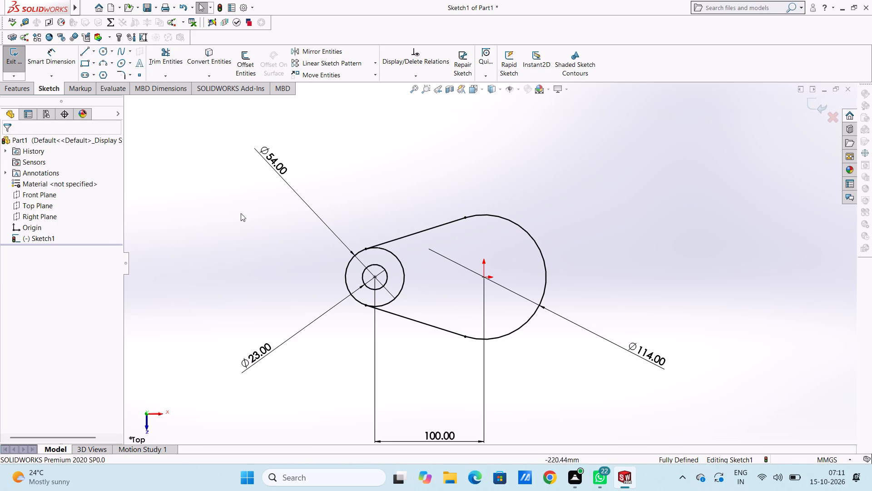
Extrude the large tapered region and the ring around the 23 mm circle as a Blind boss 25 mm deep.
{"action": "left_click", "coordinate": [22, 90]}
{"action": "left_click", "coordinate": [14, 64]}
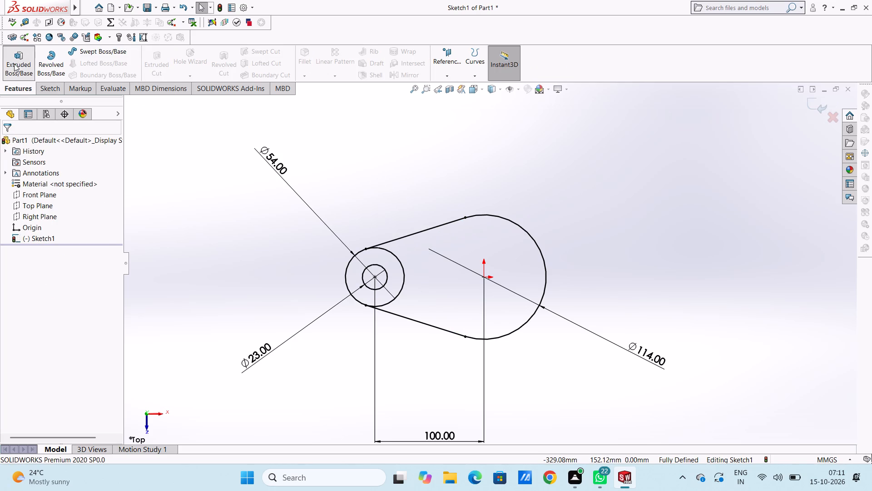
{"action": "left_click", "coordinate": [478, 257]}
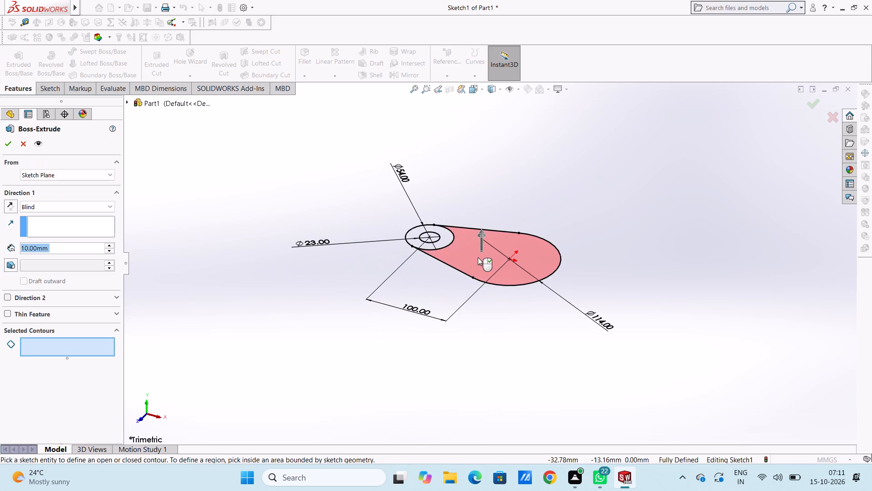
{"action": "left_click", "coordinate": [426, 227]}
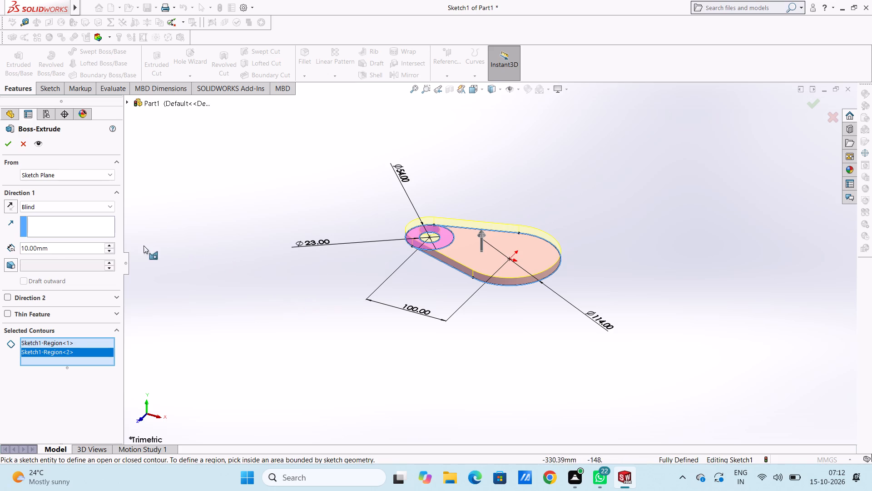
{"action": "double_click", "coordinate": [79, 248]}
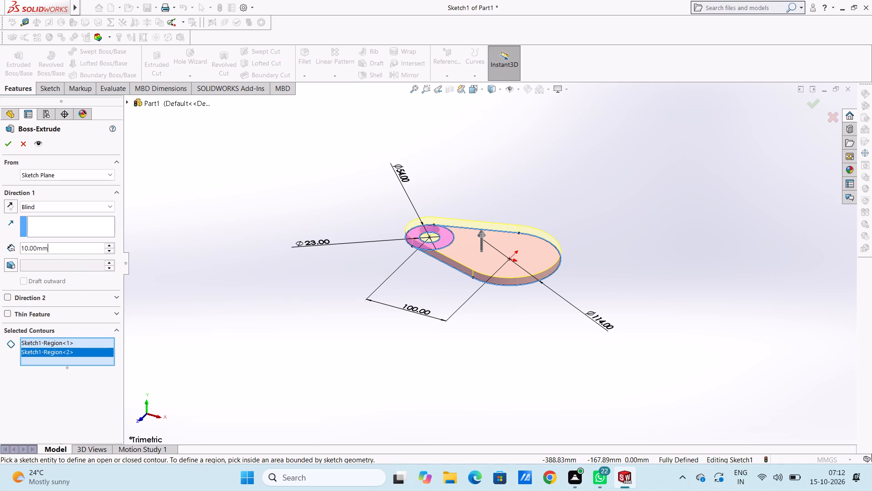
{"action": "type", "text": "25"}
{"action": "key", "text": "Return"}
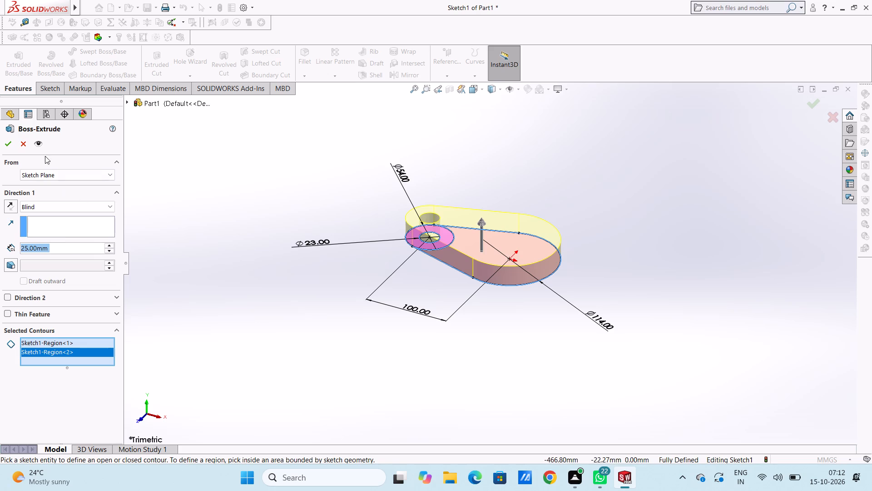
{"action": "left_click", "coordinate": [11, 142]}
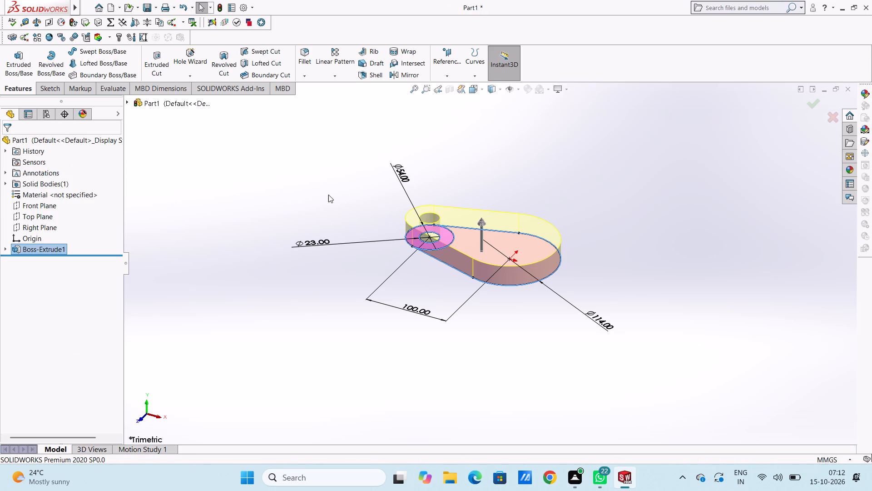
{"action": "left_click", "coordinate": [367, 195]}
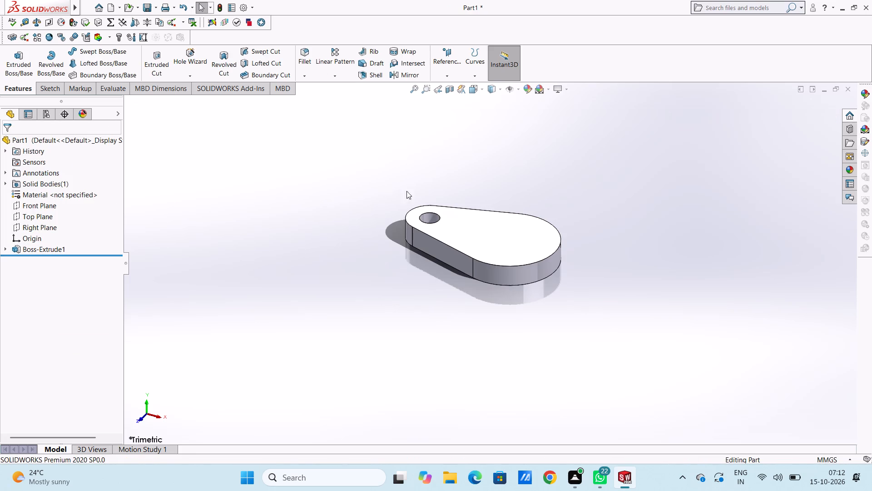
Extrude the ring between the 23 mm and 54 mm circles of the base sketch as a Blind boss 38 mm deep, merged.
{"action": "middle_click_drag", "start_coordinate": [424, 196], "coordinate": [455, 305]}
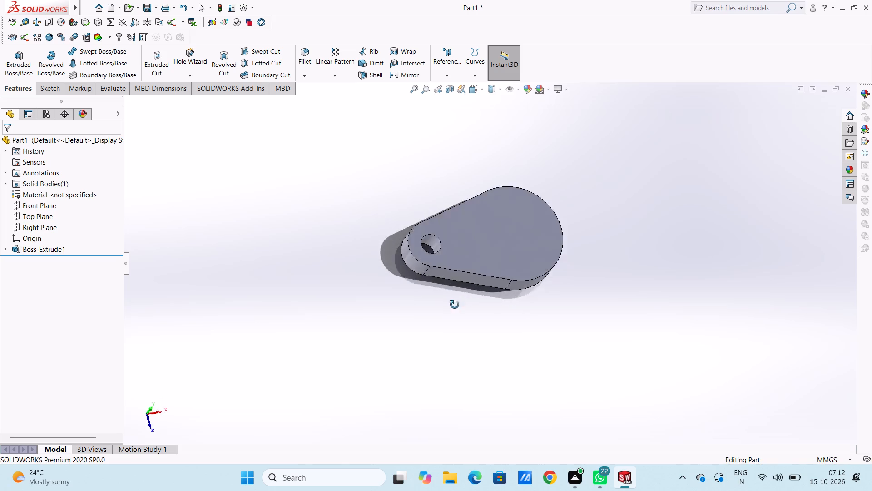
{"action": "middle_click_drag", "start_coordinate": [455, 305], "coordinate": [295, 271]}
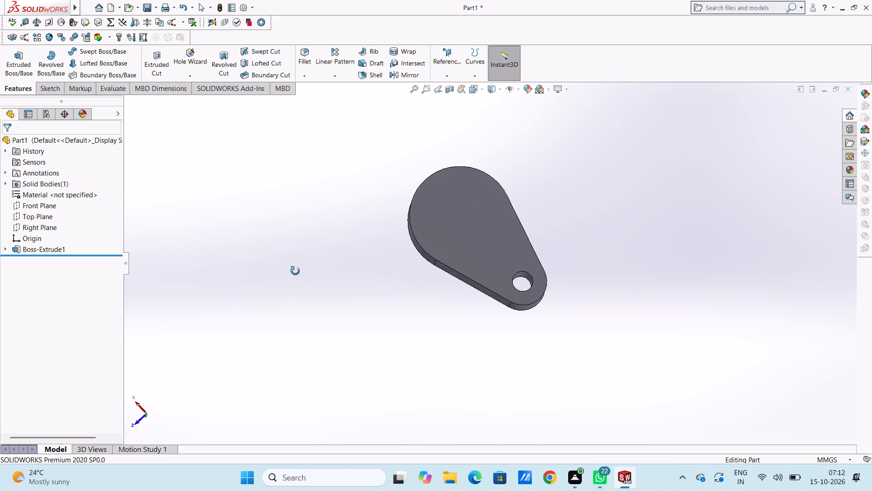
{"action": "middle_click_drag", "start_coordinate": [295, 271], "coordinate": [470, 189]}
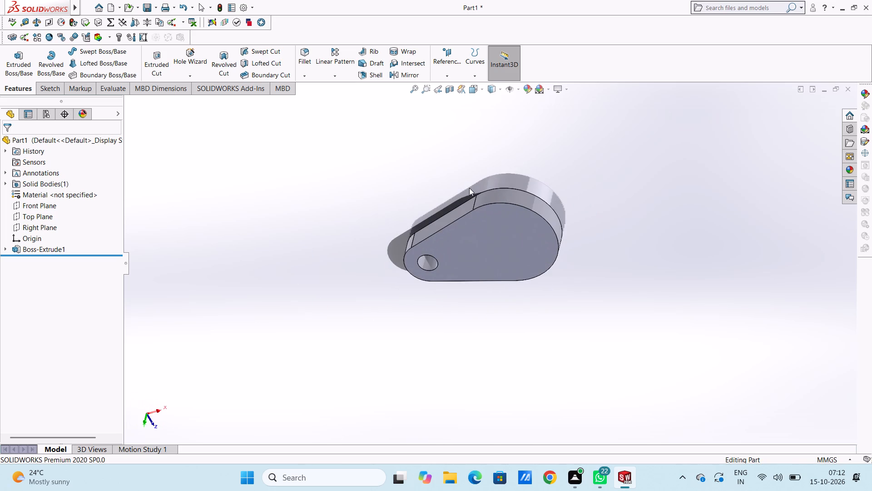
{"action": "key", "text": "ctrl+5"}
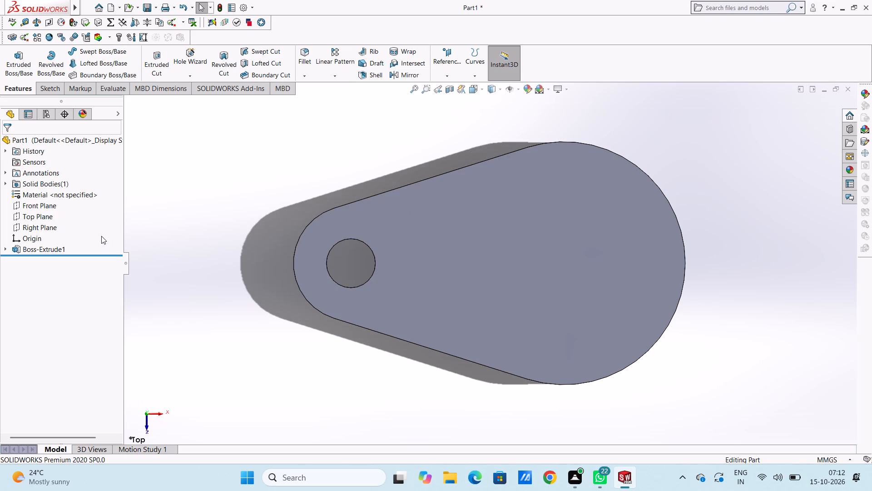
{"action": "left_click", "coordinate": [3, 251]}
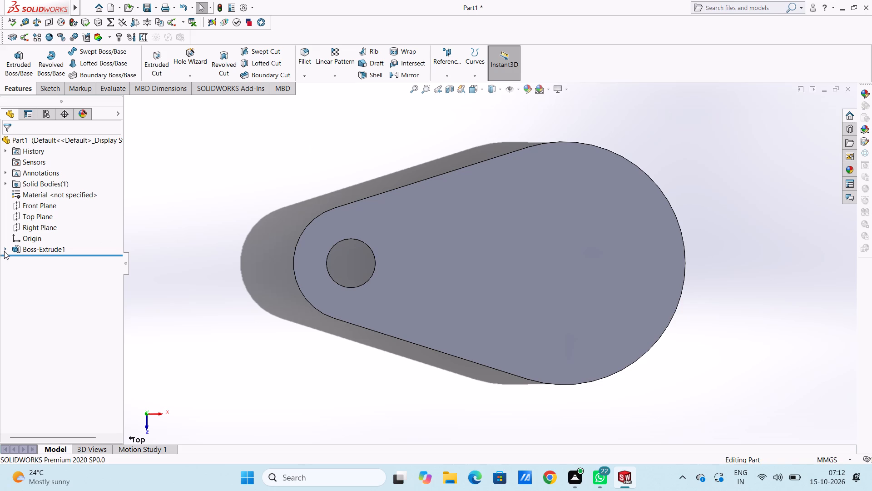
{"action": "left_click", "coordinate": [4, 245]}
{"action": "left_click", "coordinate": [40, 263]}
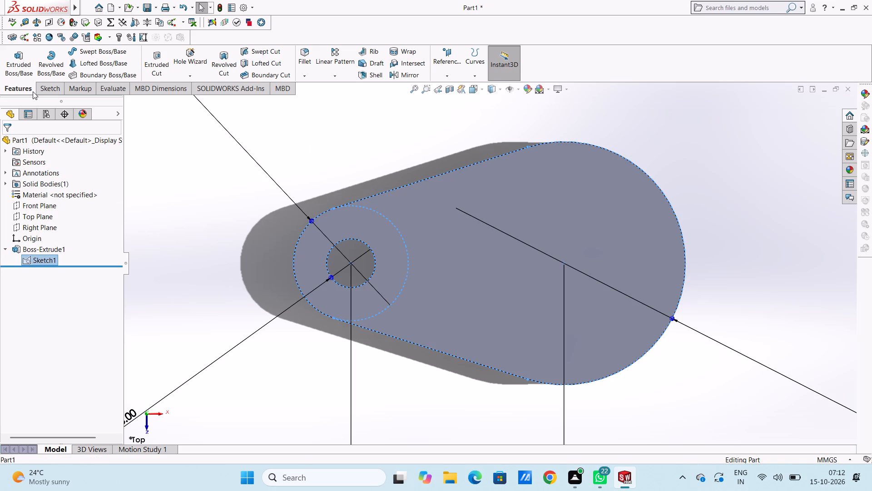
{"action": "left_click", "coordinate": [22, 65]}
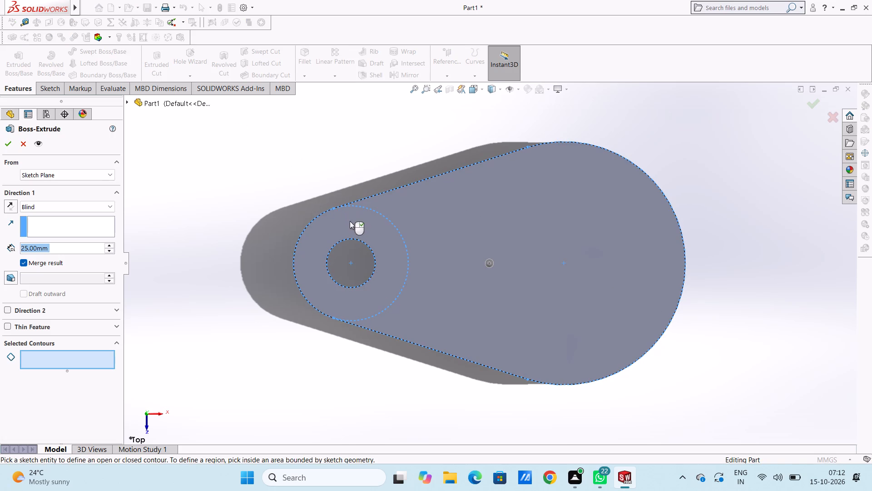
{"action": "left_click", "coordinate": [366, 230]}
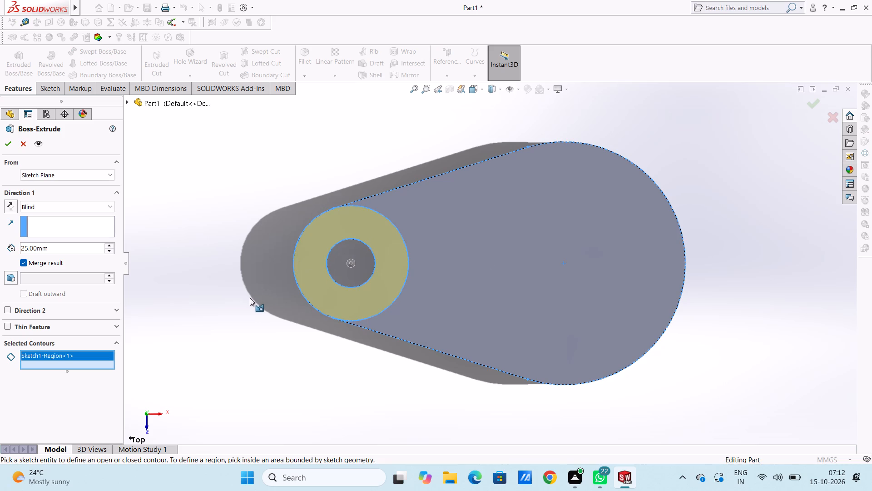
{"action": "middle_click_drag", "start_coordinate": [267, 282], "coordinate": [268, 160]}
{"action": "middle_click_drag", "start_coordinate": [239, 281], "coordinate": [239, 282]}
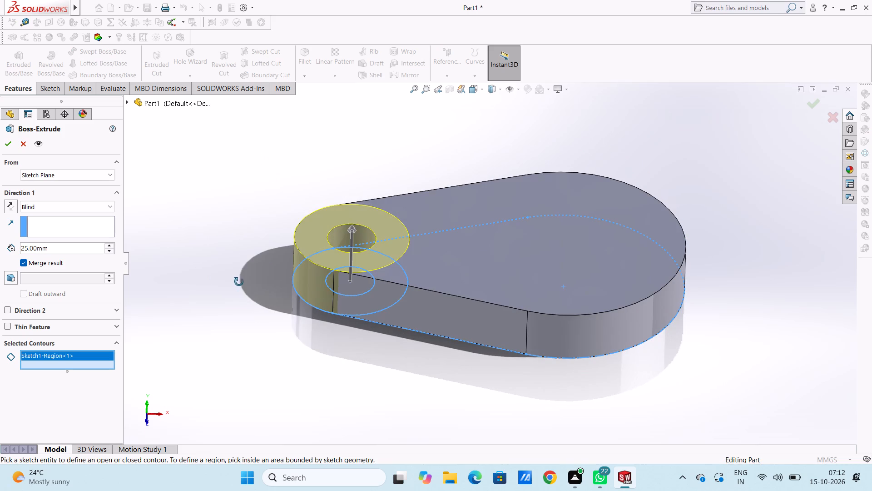
{"action": "middle_click_drag", "start_coordinate": [239, 282], "coordinate": [221, 227]}
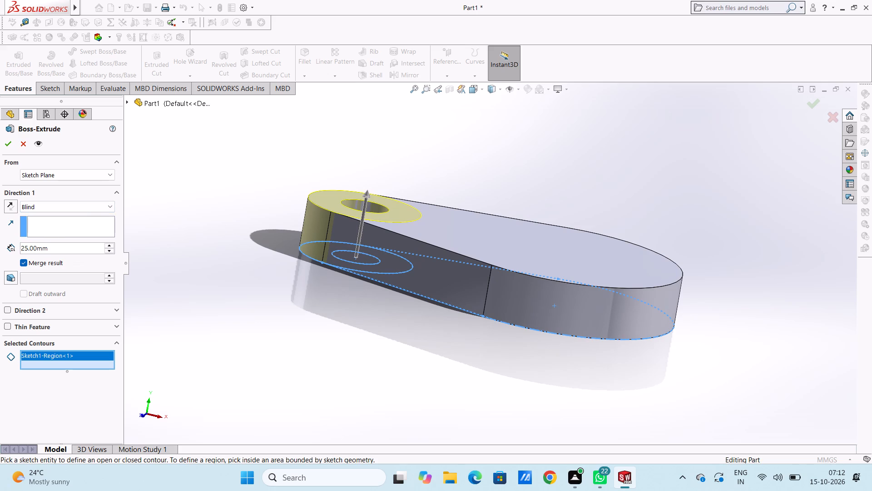
{"action": "double_click", "coordinate": [78, 250]}
{"action": "type", "text": "38"}
{"action": "key", "text": "Return"}
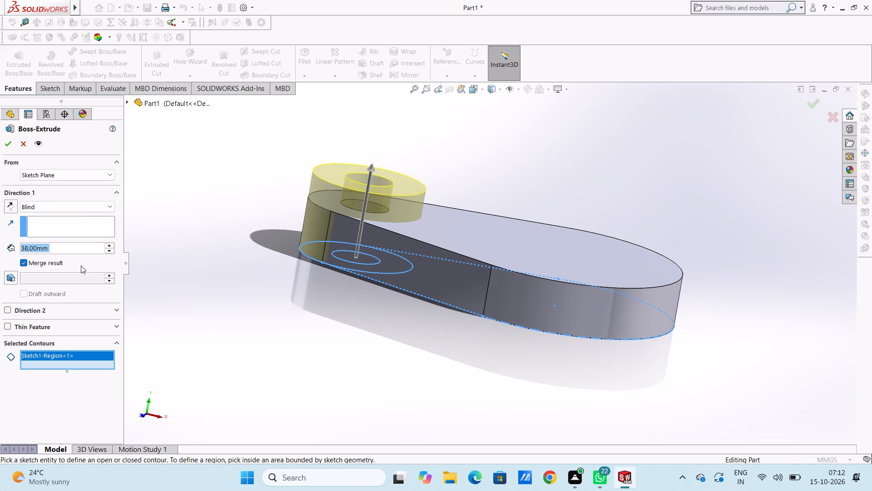
{"action": "left_click", "coordinate": [5, 145]}
{"action": "left_click", "coordinate": [191, 235]}
Examine the raised boss and the teardrop base from several angles.
{"action": "scroll", "coordinate": [228, 268], "scroll_direction": "up", "scroll_amount": 3}
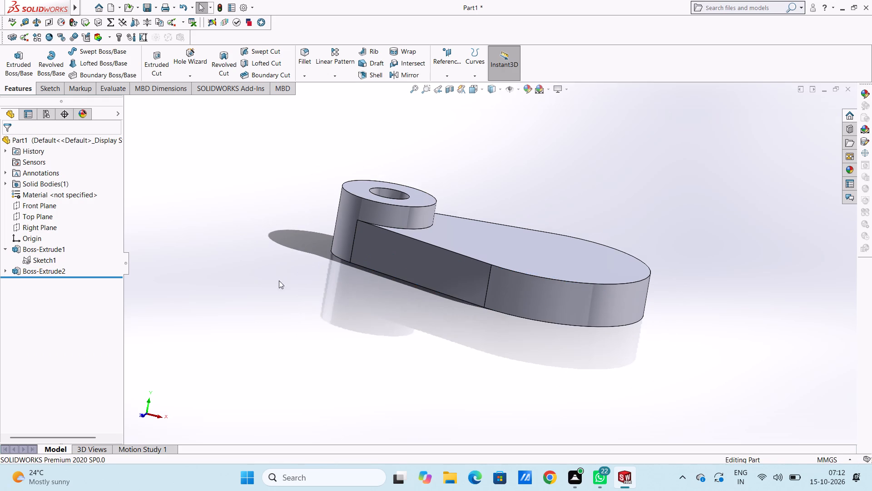
{"action": "scroll", "coordinate": [369, 296], "scroll_direction": "up", "scroll_amount": 1}
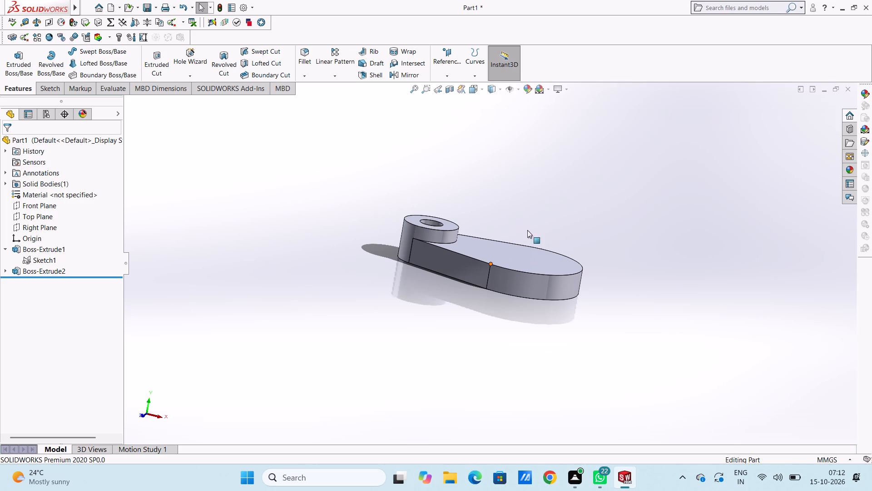
{"action": "scroll", "coordinate": [535, 183], "scroll_direction": "down", "scroll_amount": 1}
{"action": "middle_click_drag", "start_coordinate": [535, 183], "coordinate": [543, 336]}
{"action": "scroll", "coordinate": [523, 292], "scroll_direction": "down", "scroll_amount": 1}
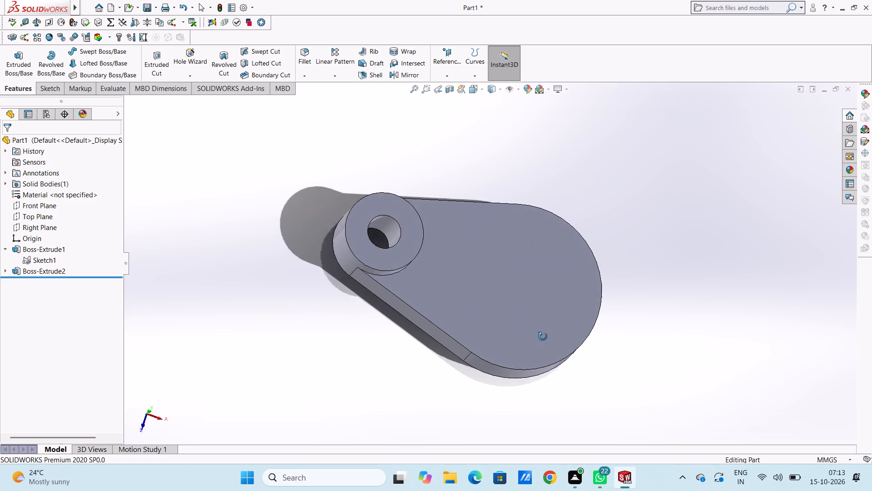
{"action": "middle_click_drag", "start_coordinate": [543, 336], "coordinate": [580, 279]}
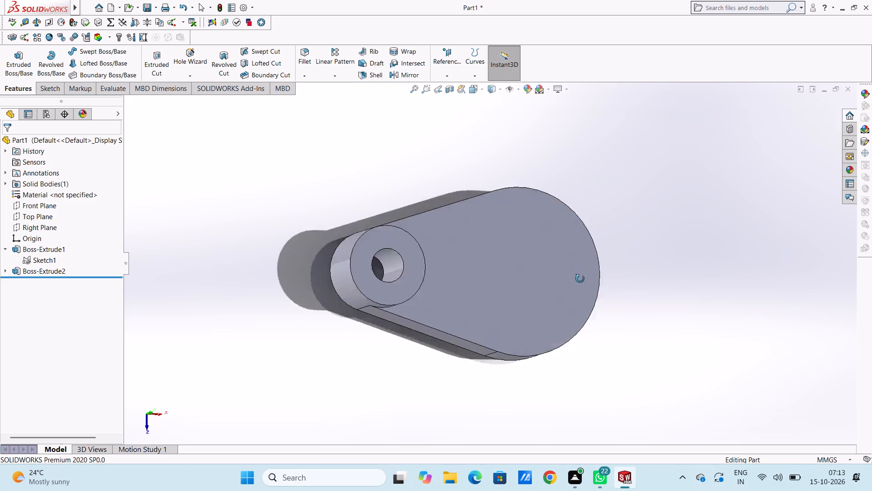
{"action": "middle_click_drag", "start_coordinate": [580, 279], "coordinate": [596, 224]}
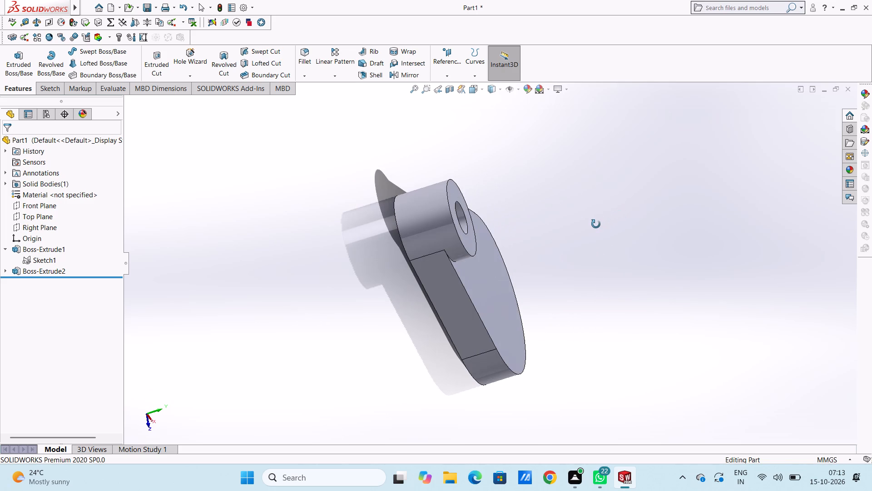
{"action": "middle_click_drag", "start_coordinate": [596, 224], "coordinate": [591, 225]}
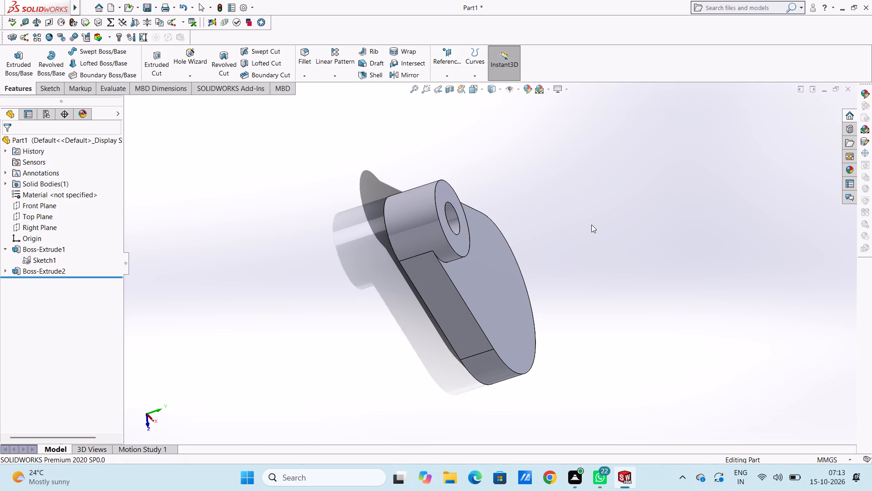
Start a new sketch on the top face of the teardrop base, viewed from the top.
{"action": "key", "text": "ctrl+5"}
{"action": "scroll", "coordinate": [591, 225], "scroll_direction": "up", "scroll_amount": 7}
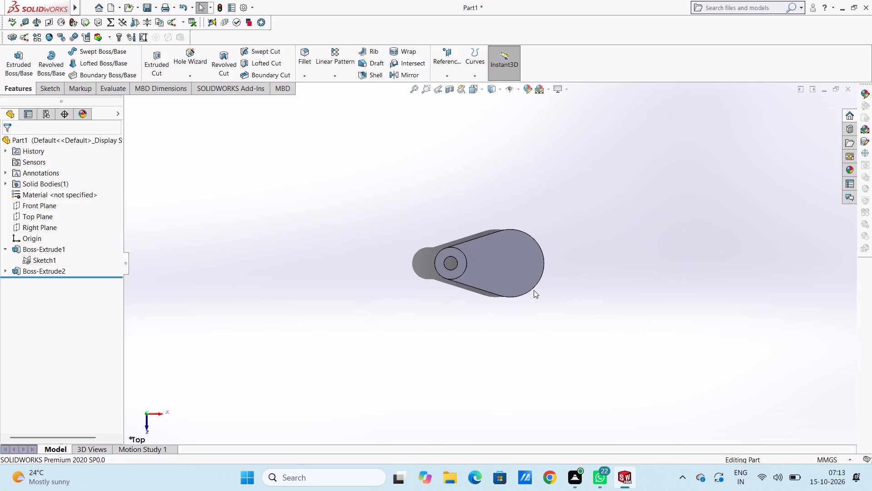
{"action": "scroll", "coordinate": [534, 290], "scroll_direction": "up", "scroll_amount": 1}
{"action": "scroll", "coordinate": [520, 263], "scroll_direction": "down", "scroll_amount": 3}
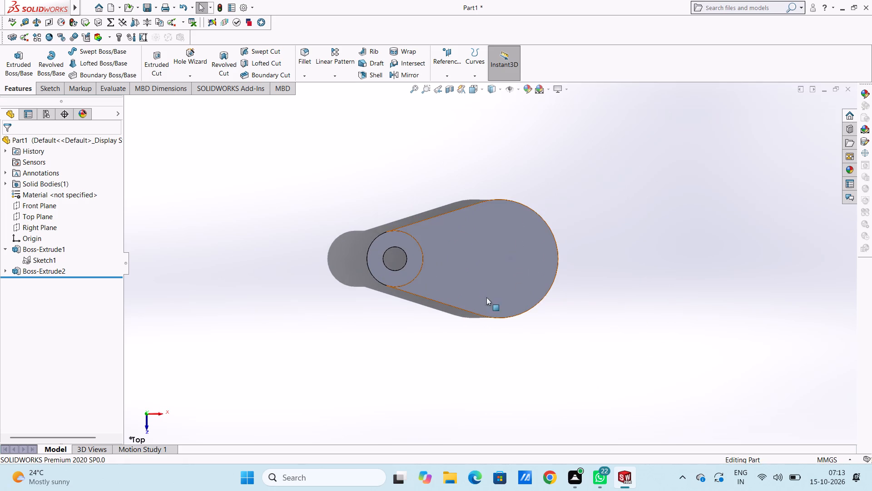
{"action": "left_click", "coordinate": [480, 247]}
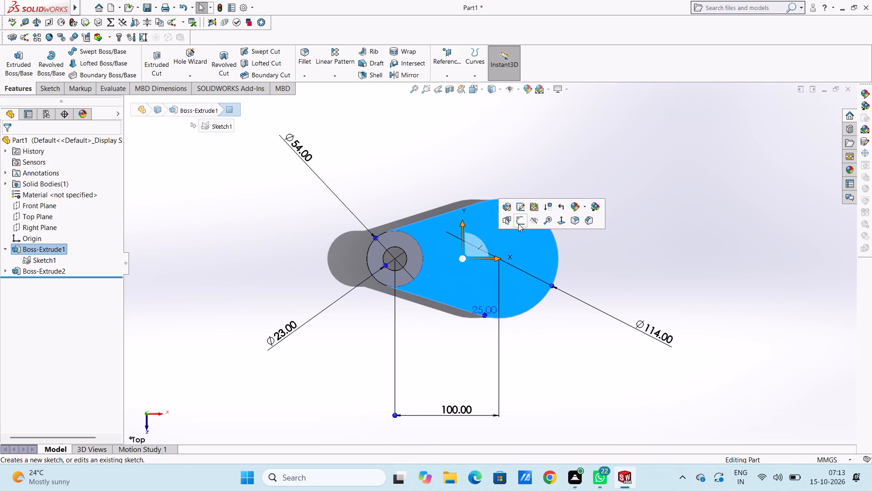
{"action": "left_click", "coordinate": [518, 224]}
{"action": "left_click", "coordinate": [440, 184]}
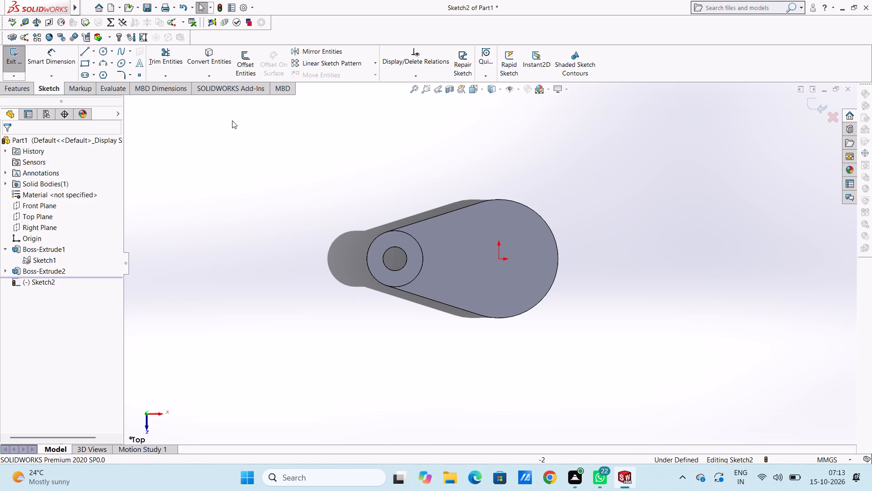
Draw a 27 mm vertical line upward from the origin's level, on the side away from the boss, and a 54 mm line back down over it.
{"action": "left_click", "coordinate": [86, 52]}
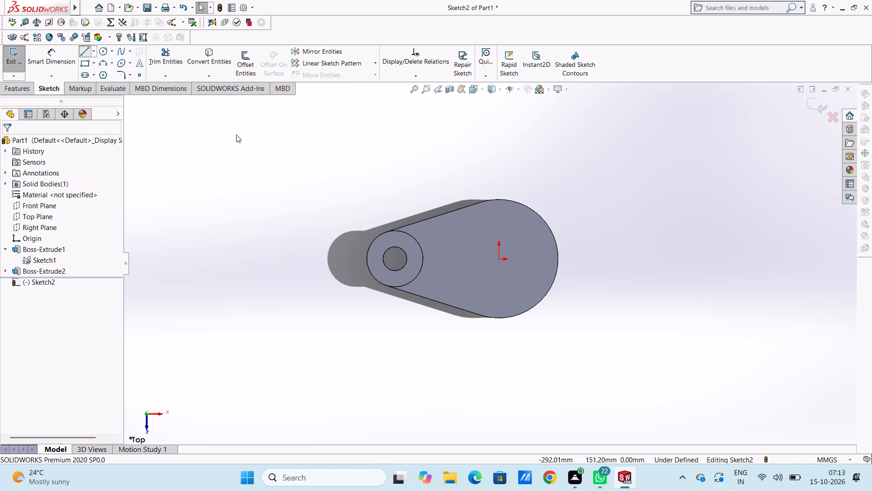
{"action": "left_click", "coordinate": [525, 257]}
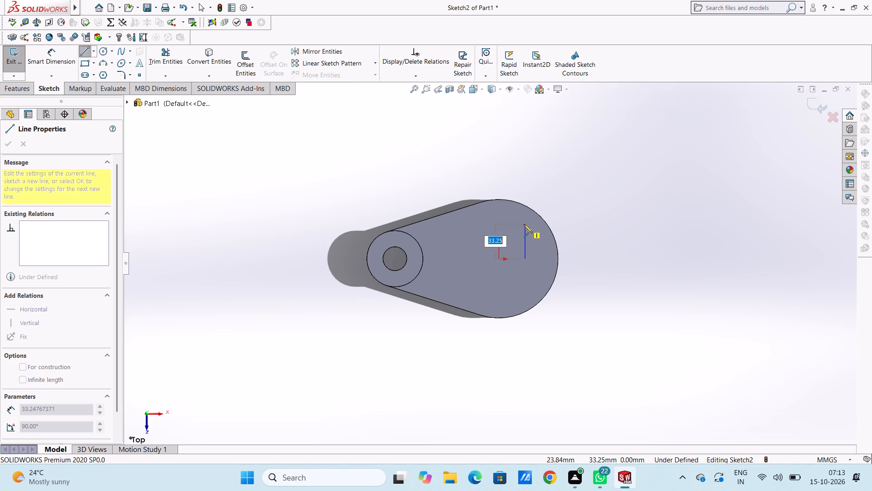
{"action": "type", "text": "27"}
{"action": "key", "text": "Return"}
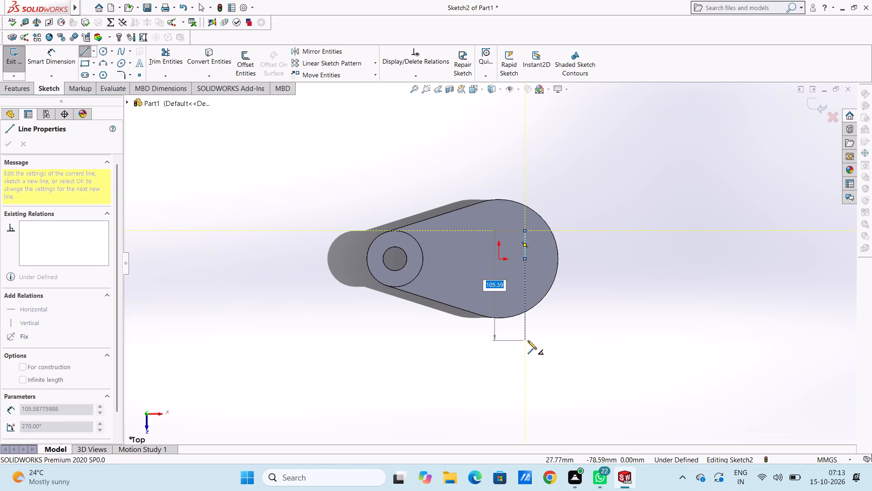
{"action": "key", "text": "5"}
{"action": "key", "text": "4"}
{"action": "key", "text": "Return"}
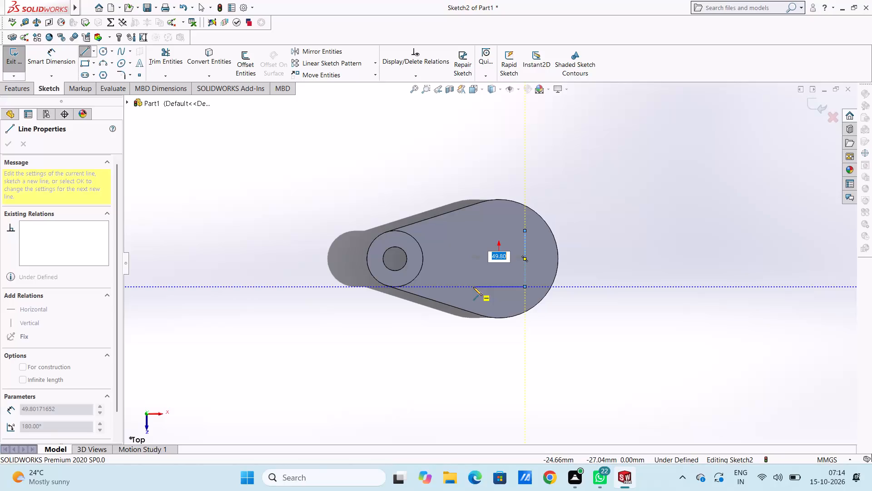
Complete the rectangle with an 82 mm line (55+27) toward the boss, a 54 mm vertical side and a closing horizontal line.
{"action": "type", "text": "55+"}
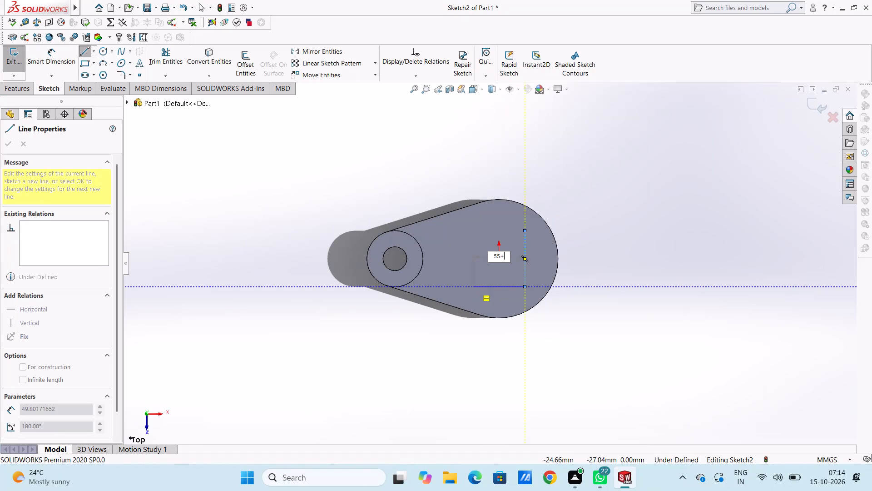
{"action": "type", "text": "27"}
{"action": "key", "text": "Return"}
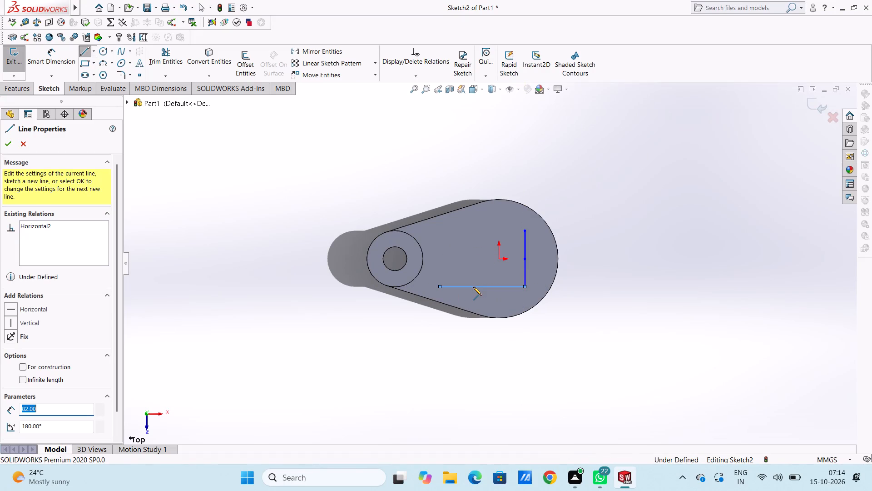
{"action": "left_click", "coordinate": [437, 231]}
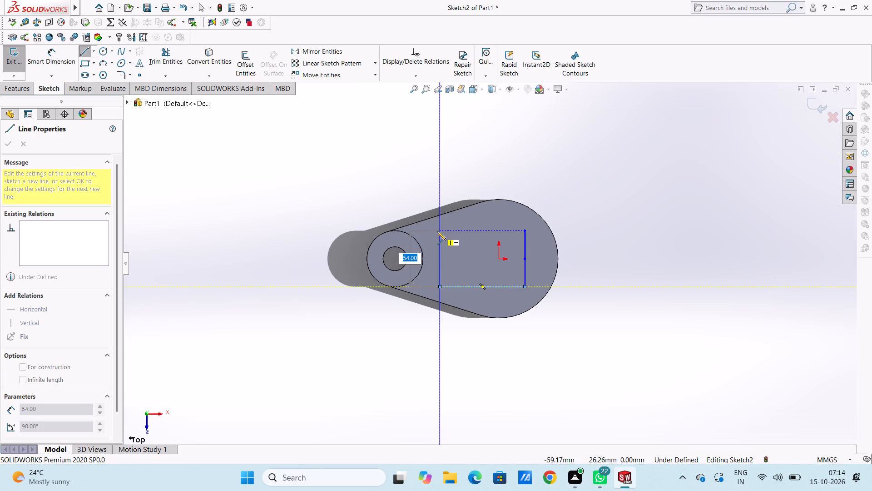
{"action": "left_click", "coordinate": [525, 232]}
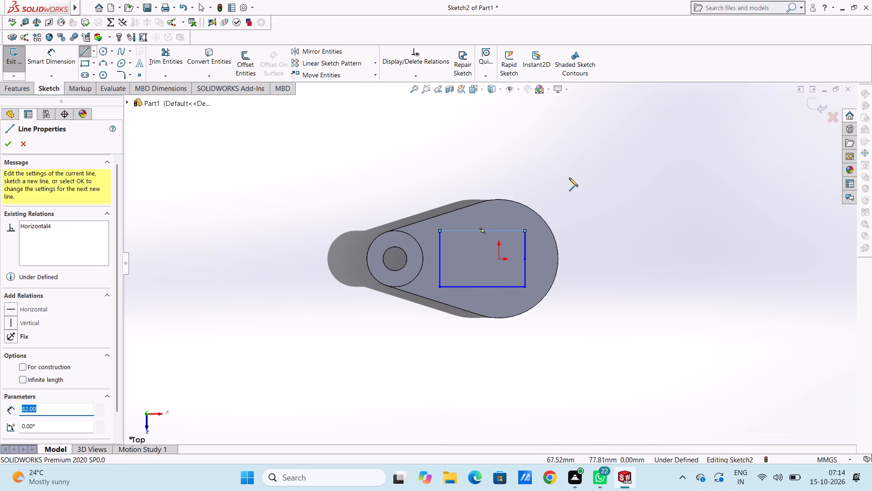
{"action": "left_click", "coordinate": [15, 143]}
{"action": "left_click", "coordinate": [8, 142]}
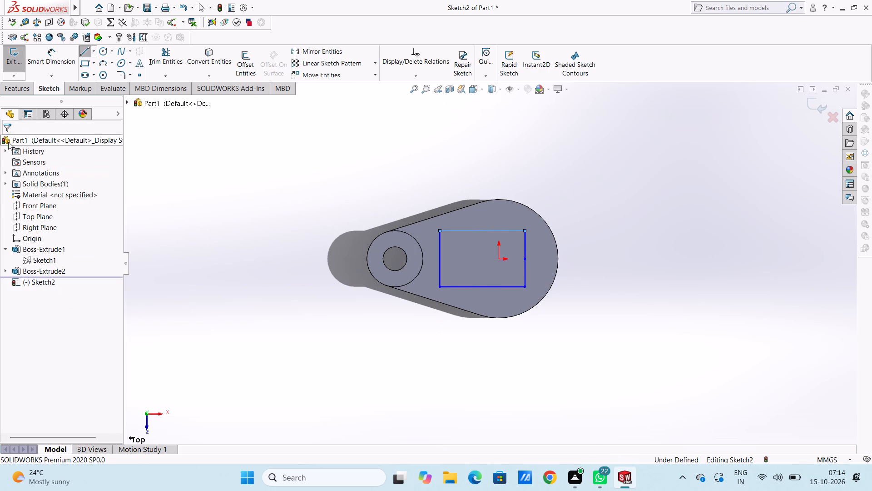
Dimension the rectangle's vertical side facing the boss at 54 mm and its upper horizontal side at 82 mm.
{"action": "left_click", "coordinate": [58, 64]}
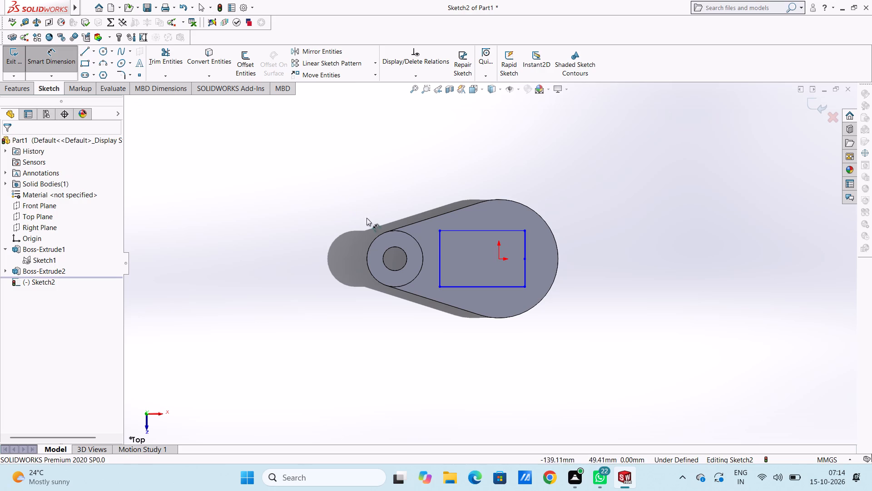
{"action": "left_click", "coordinate": [442, 240]}
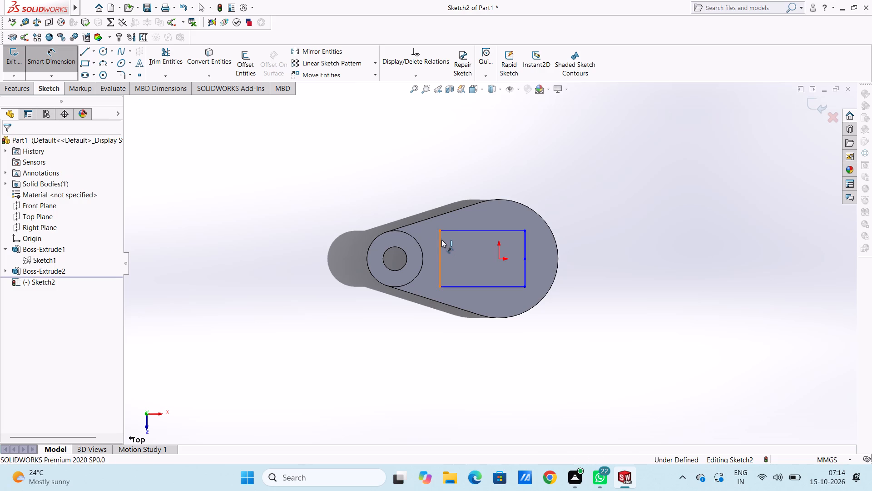
{"action": "left_click", "coordinate": [292, 256]}
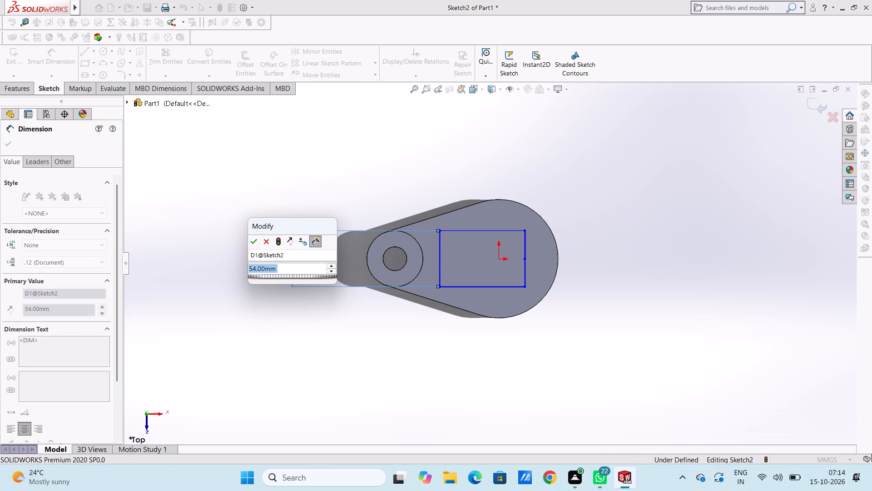
{"action": "left_click", "coordinate": [251, 239]}
{"action": "left_click", "coordinate": [248, 234]}
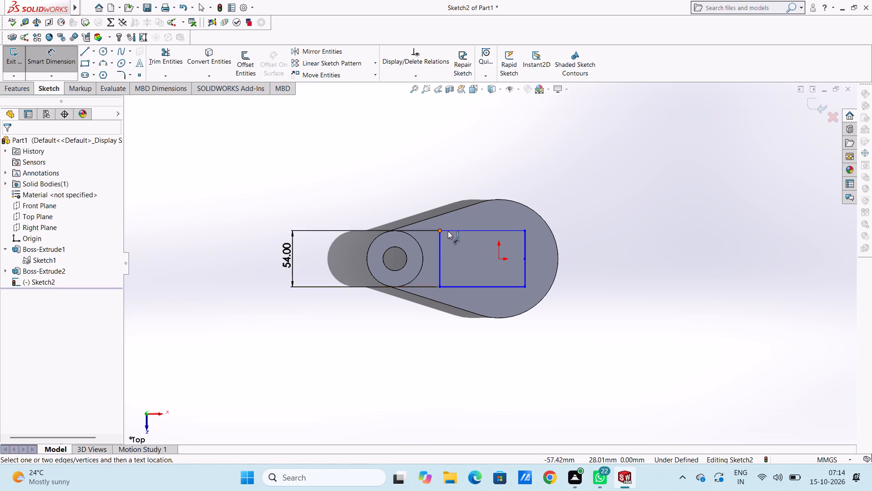
{"action": "left_click", "coordinate": [449, 231]}
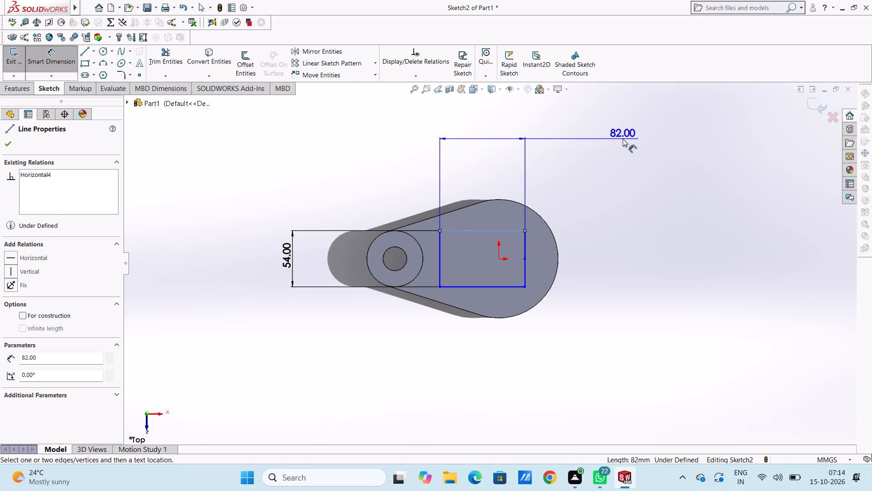
{"action": "left_click", "coordinate": [623, 139]}
{"action": "double_click", "coordinate": [585, 127]}
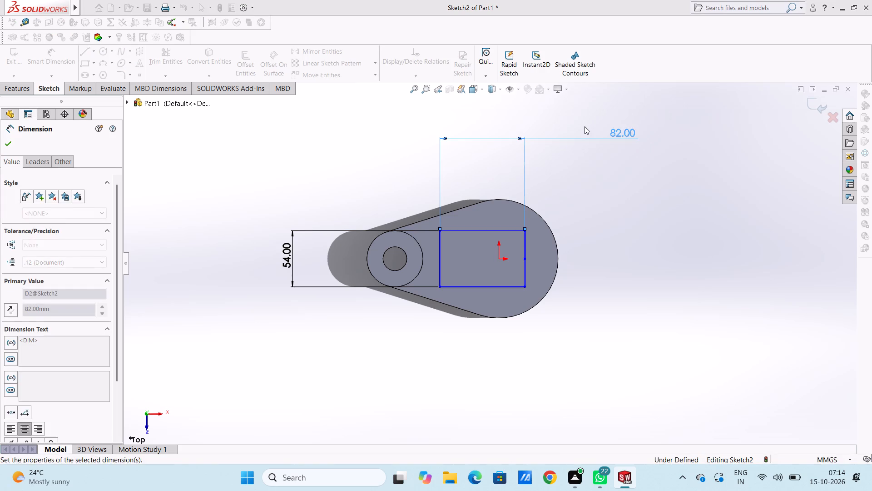
Dimension the vertical distance from the origin to the rectangle's upper corner away from the boss at 27 mm.
{"action": "left_click", "coordinate": [500, 257]}
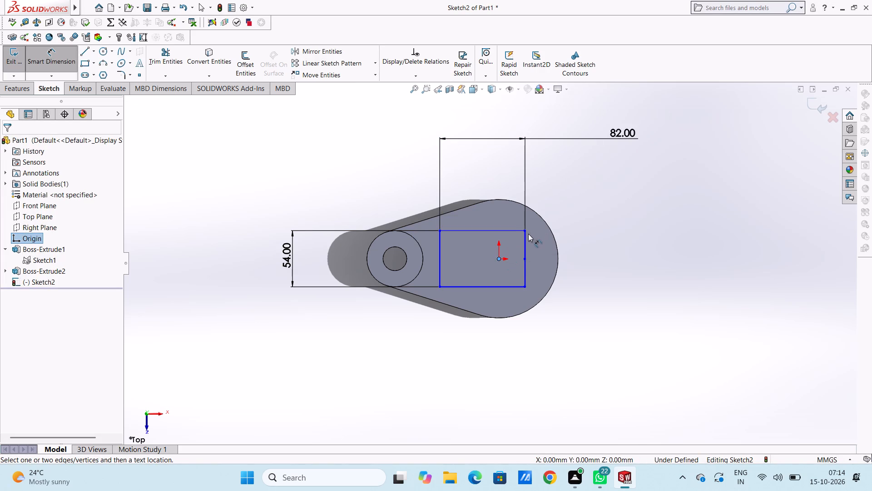
{"action": "left_click", "coordinate": [527, 231]}
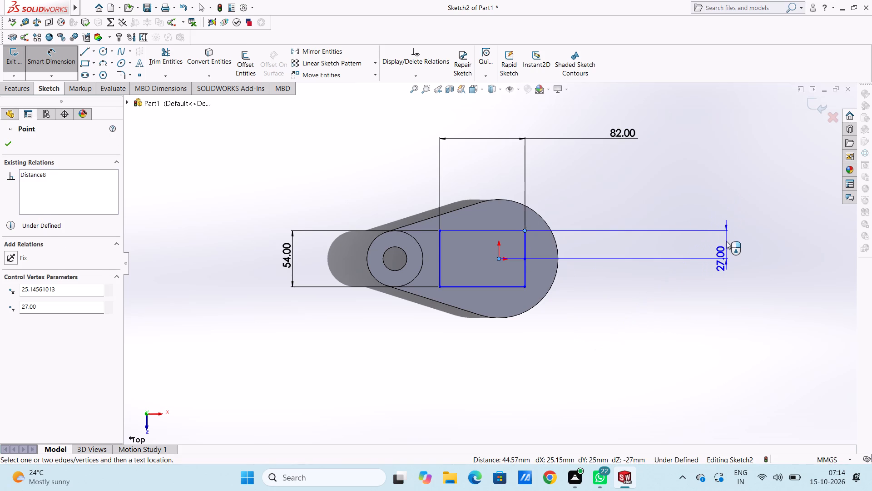
{"action": "left_click", "coordinate": [726, 241]}
{"action": "left_click", "coordinate": [688, 228]}
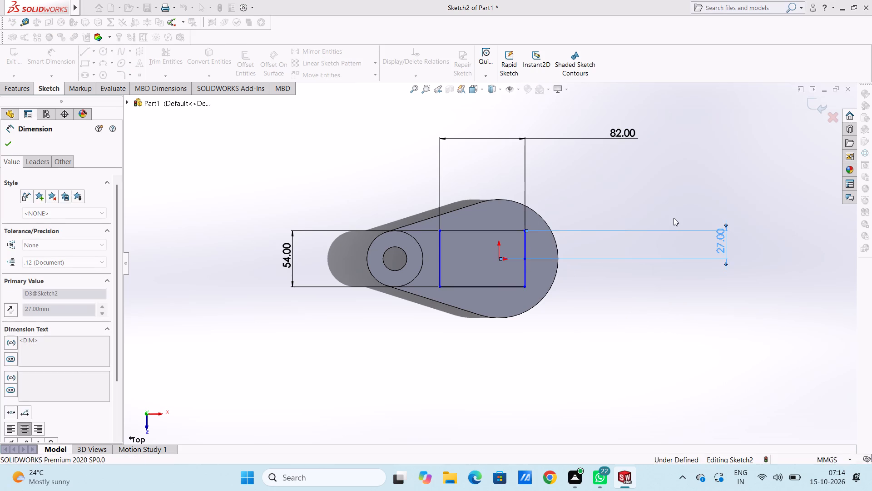
{"action": "left_click", "coordinate": [673, 218]}
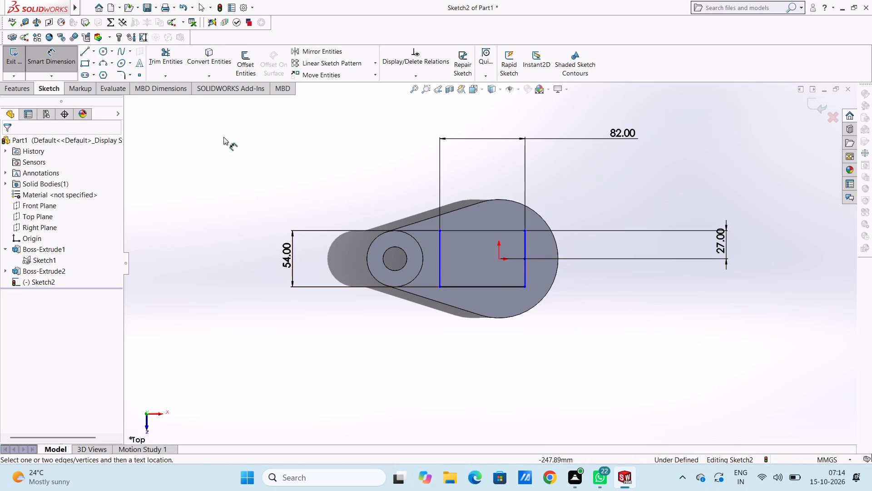
Delete the short 27 mm line overlapping the rectangle's vertical side farthest from the boss.
{"action": "left_click", "coordinate": [40, 66]}
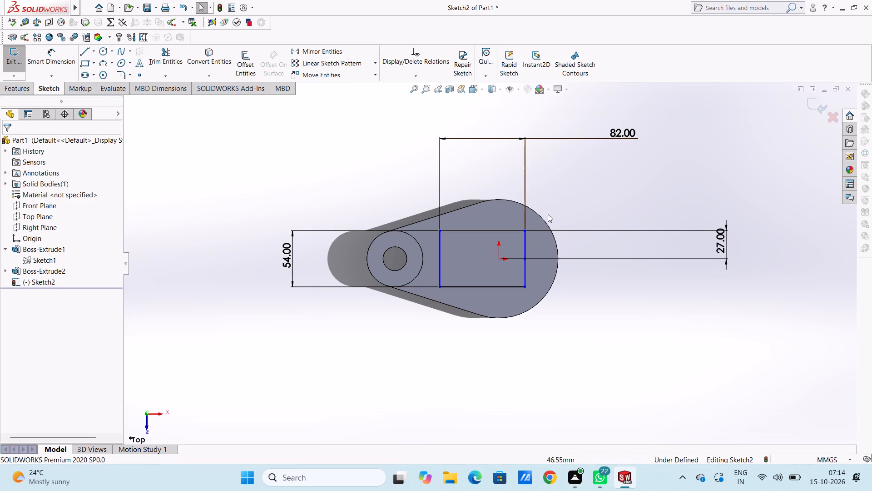
{"action": "left_click", "coordinate": [525, 241]}
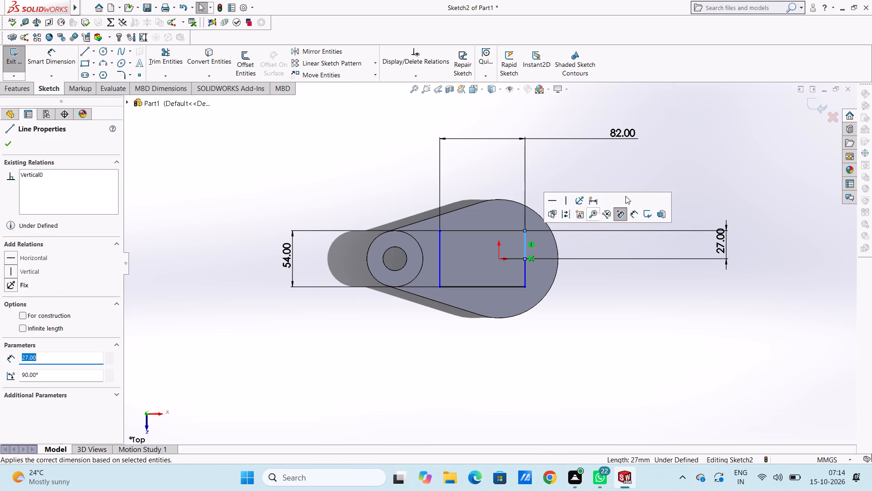
{"action": "right_click", "coordinate": [709, 163]}
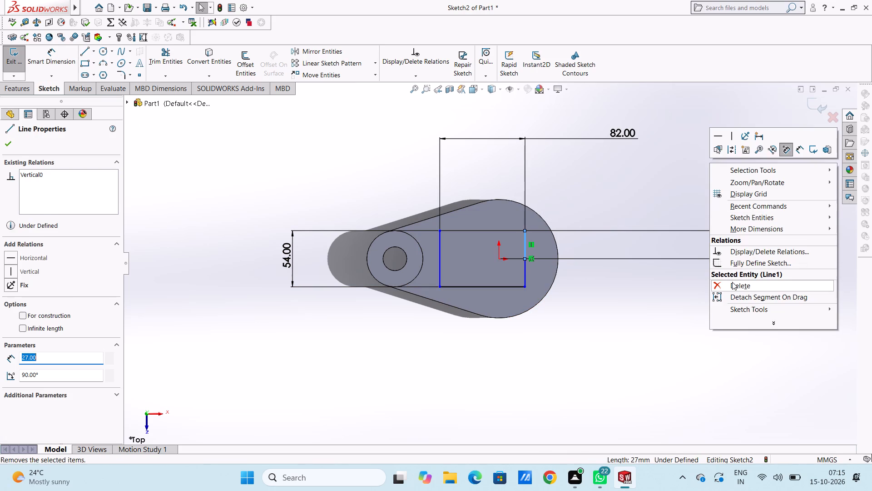
{"action": "left_click", "coordinate": [732, 282]}
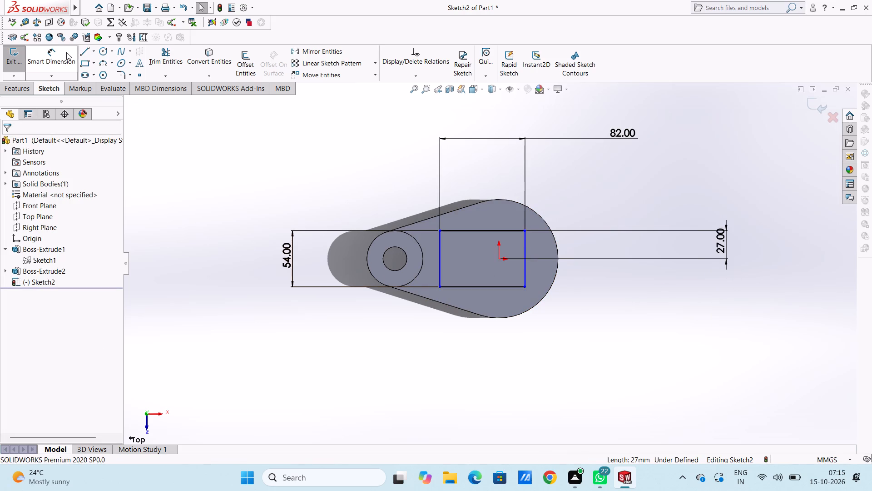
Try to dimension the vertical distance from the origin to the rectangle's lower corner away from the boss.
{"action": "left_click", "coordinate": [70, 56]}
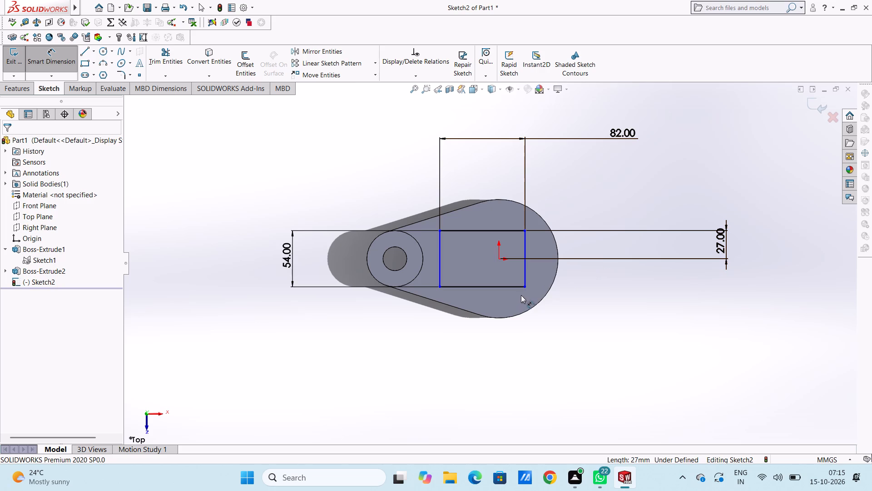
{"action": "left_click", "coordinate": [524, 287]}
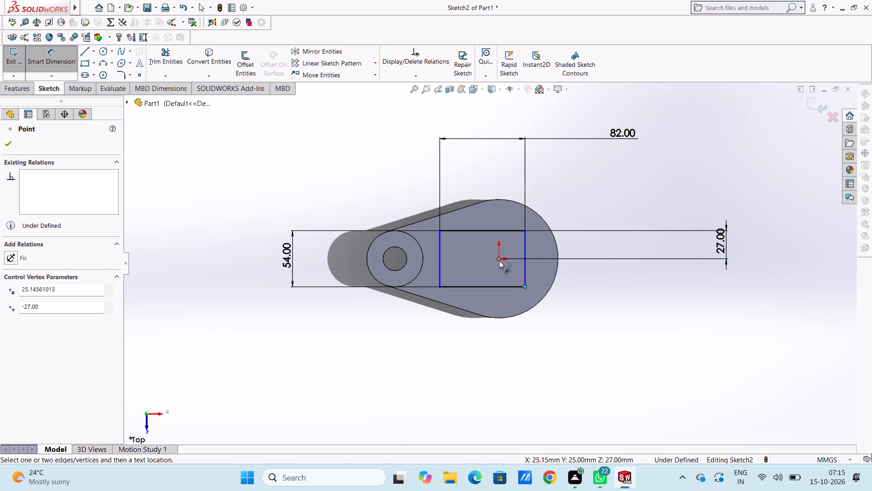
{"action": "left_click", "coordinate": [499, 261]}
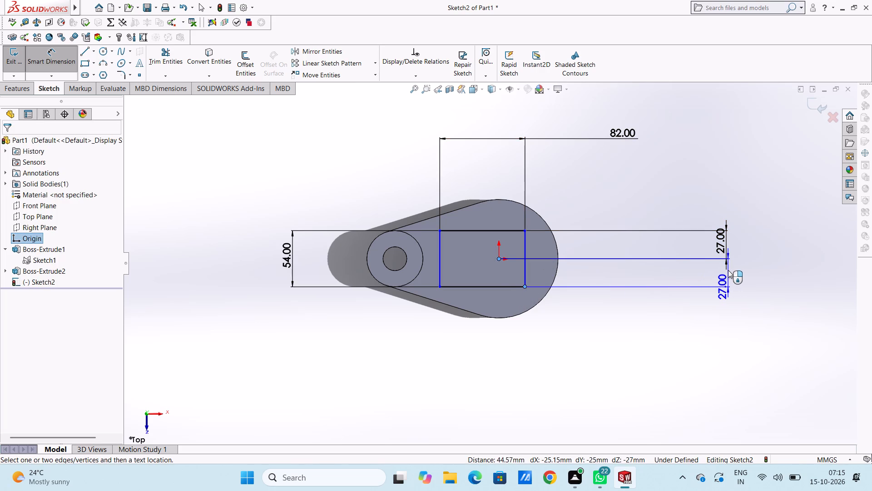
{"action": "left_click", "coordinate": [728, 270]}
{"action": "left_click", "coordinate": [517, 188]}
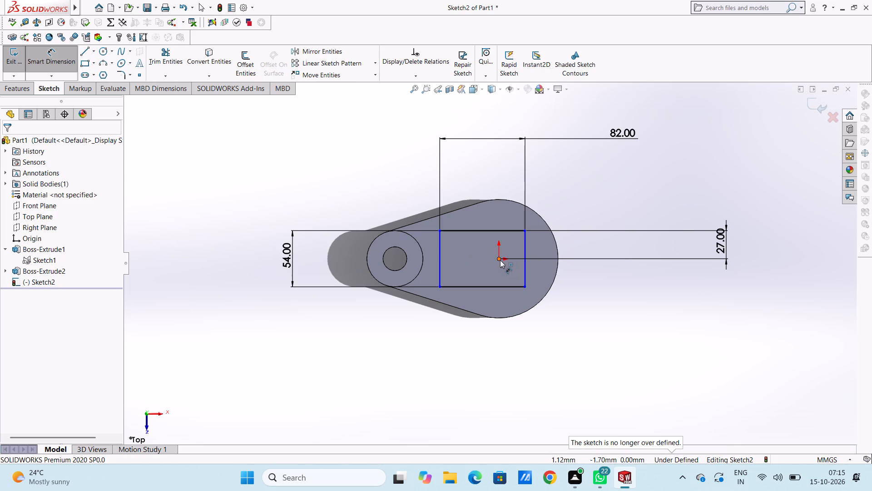
Set the horizontal distance from the origin to the rectangle's side farthest from the boss to 15 mm.
{"action": "left_click", "coordinate": [500, 260]}
{"action": "left_click", "coordinate": [527, 256]}
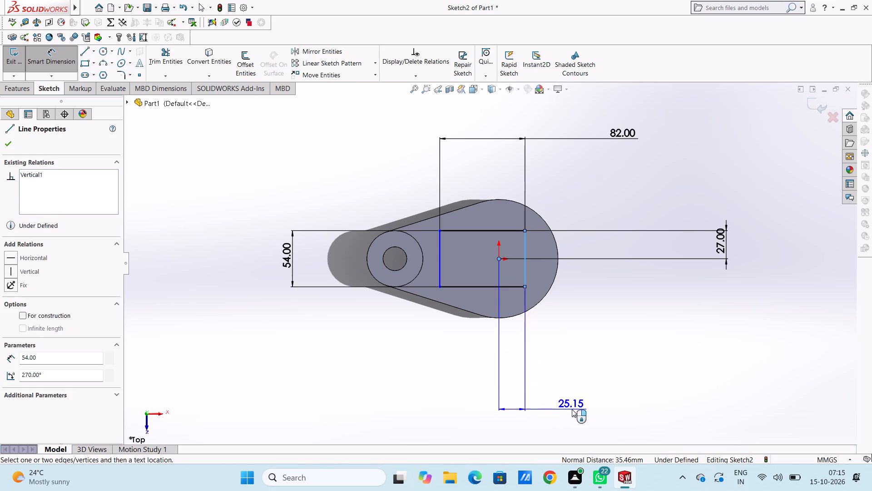
{"action": "left_click", "coordinate": [572, 409]}
{"action": "type", "text": "15"}
{"action": "key", "text": "Return"}
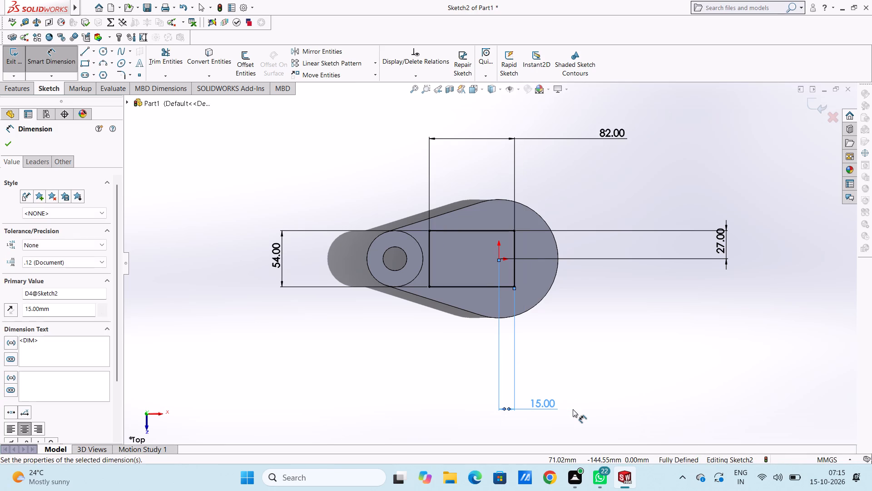
{"action": "left_click", "coordinate": [618, 362]}
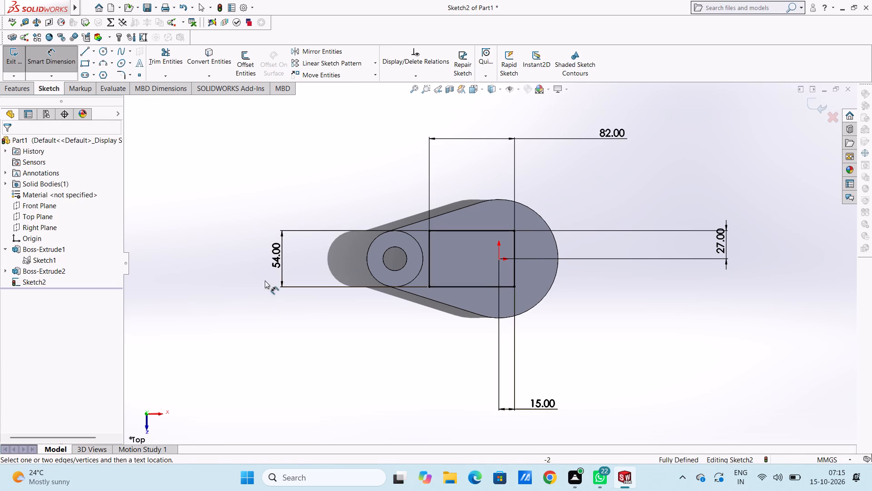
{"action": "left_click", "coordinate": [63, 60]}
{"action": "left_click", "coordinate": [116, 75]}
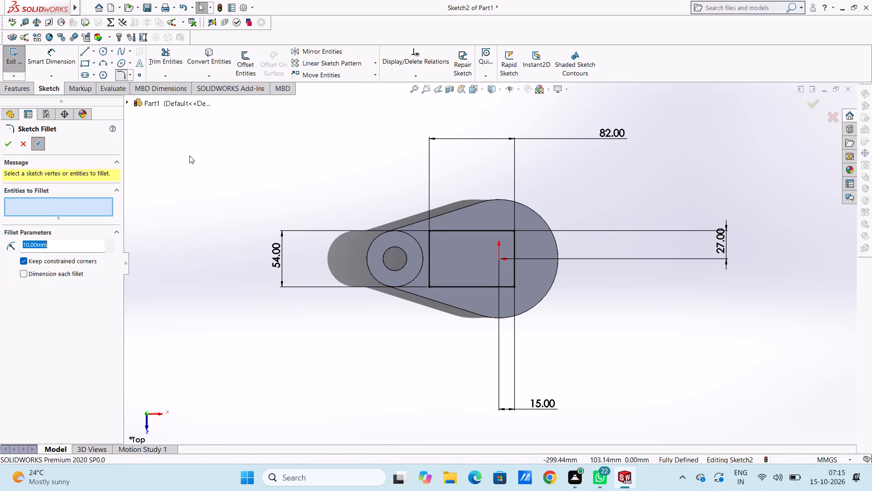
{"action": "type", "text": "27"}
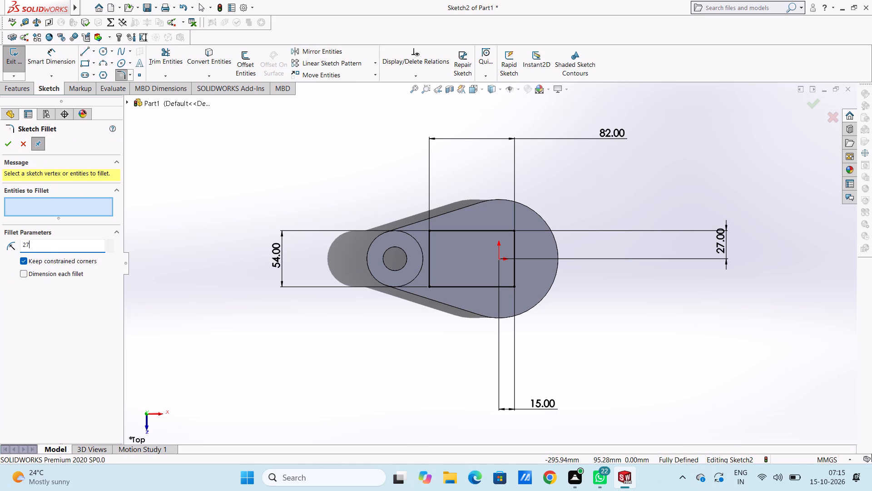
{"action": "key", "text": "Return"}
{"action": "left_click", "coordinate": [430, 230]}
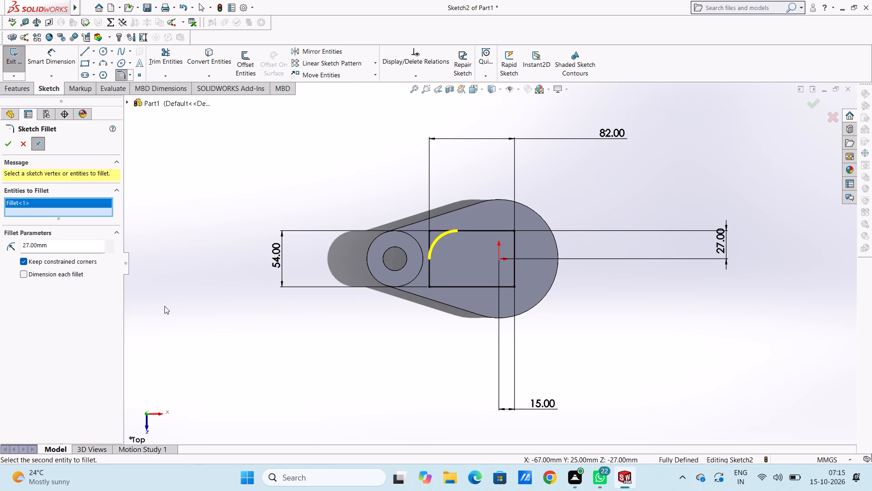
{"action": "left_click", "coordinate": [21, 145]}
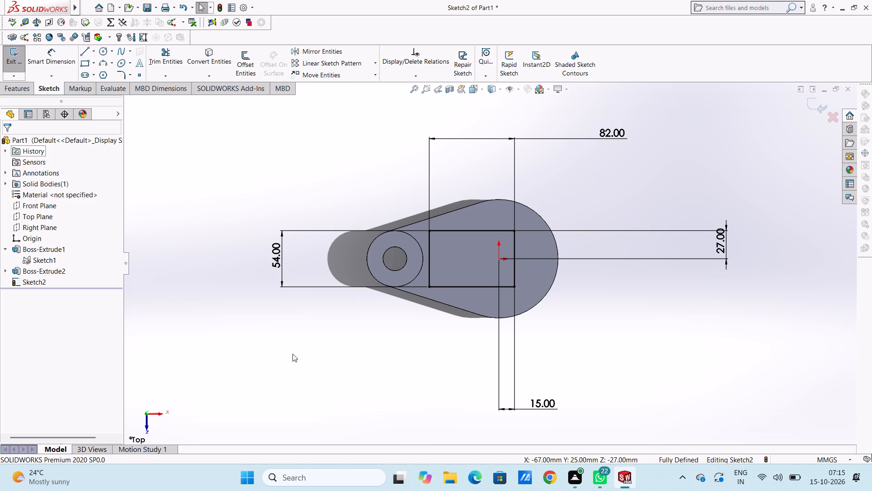
Extrude the rectangle 60 mm upward from the top face of the teardrop base, merged with the body.
{"action": "middle_click_drag", "start_coordinate": [298, 353], "coordinate": [286, 263]}
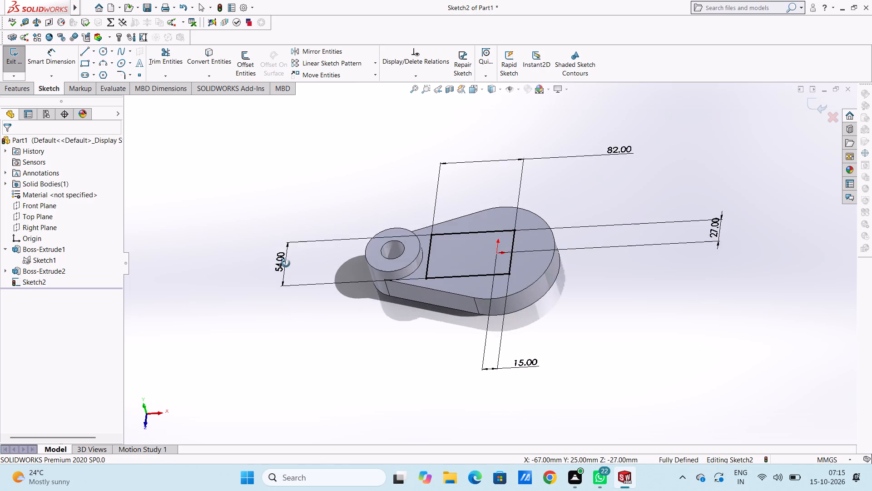
{"action": "middle_click_drag", "start_coordinate": [286, 263], "coordinate": [305, 198]}
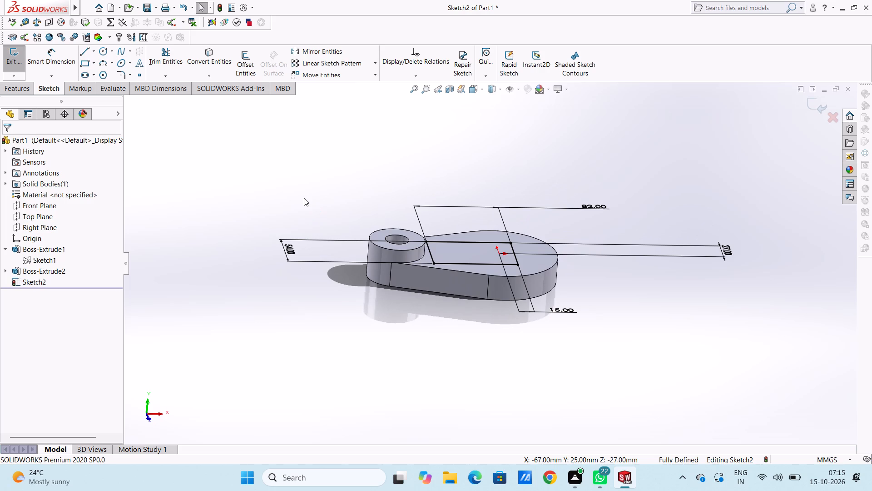
{"action": "left_click", "coordinate": [18, 90]}
{"action": "left_click", "coordinate": [22, 65]}
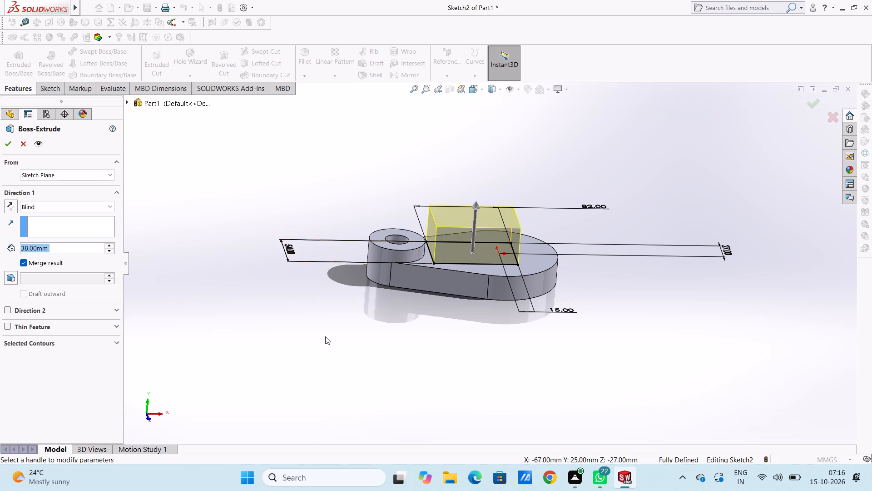
{"action": "middle_click_drag", "start_coordinate": [325, 336], "coordinate": [327, 299]}
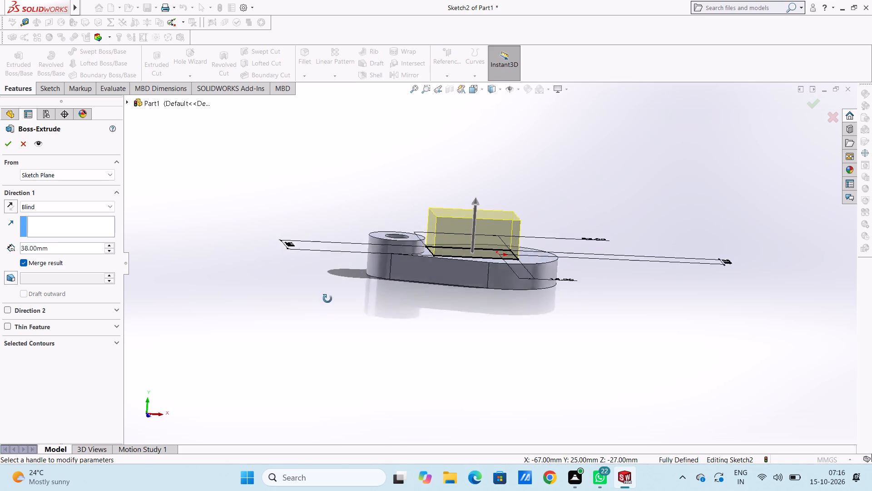
{"action": "middle_click_drag", "start_coordinate": [327, 299], "coordinate": [314, 286]}
{"action": "middle_click", "coordinate": [314, 286]}
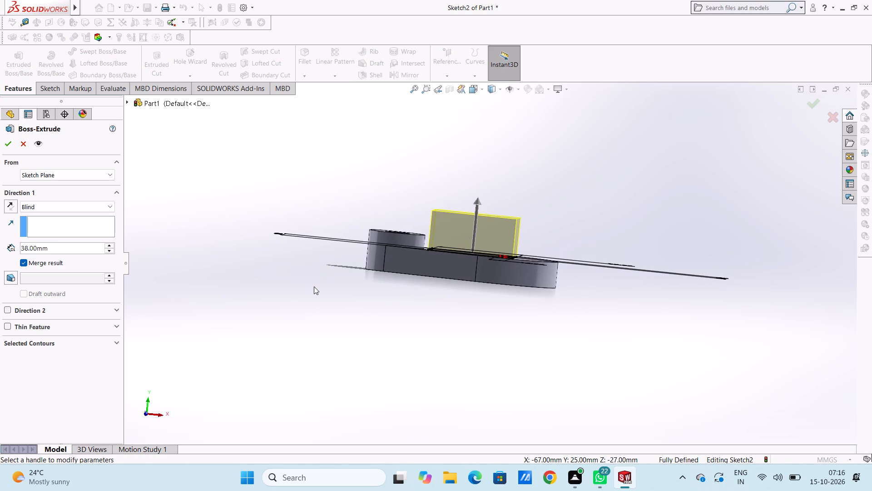
{"action": "double_click", "coordinate": [79, 248]}
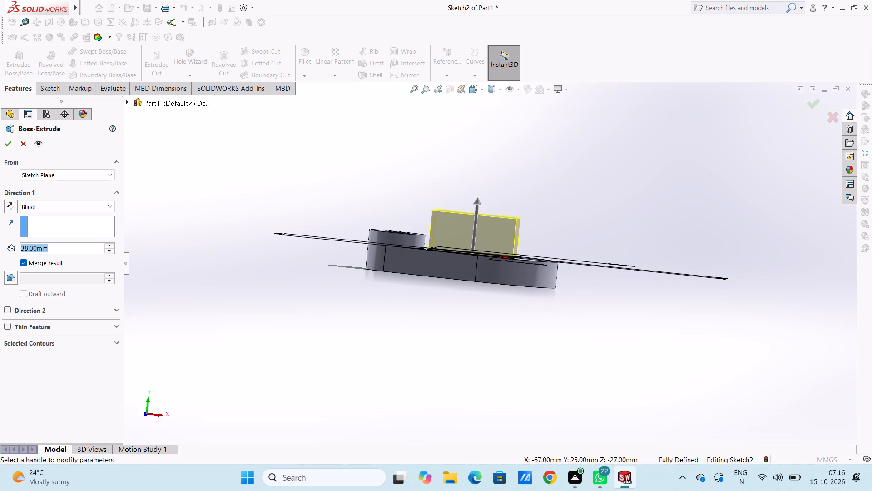
{"action": "type", "text": "60"}
{"action": "key", "text": "Return"}
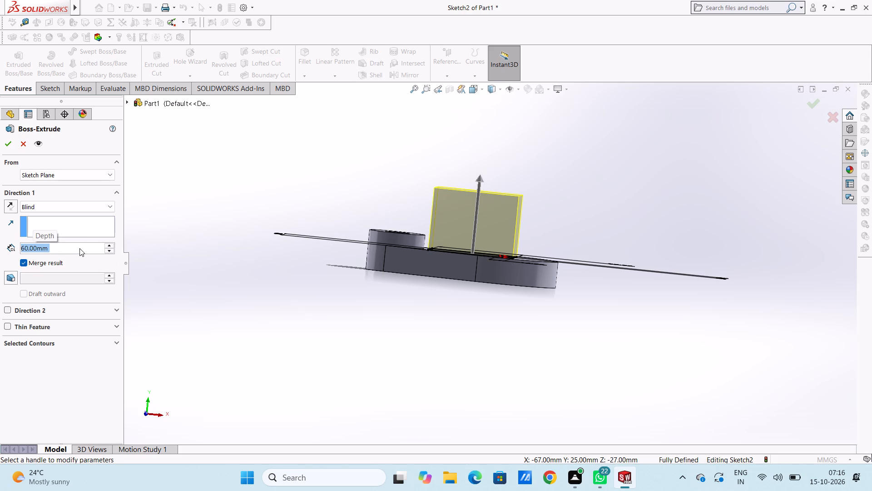
{"action": "left_click", "coordinate": [9, 146]}
{"action": "left_click", "coordinate": [217, 221]}
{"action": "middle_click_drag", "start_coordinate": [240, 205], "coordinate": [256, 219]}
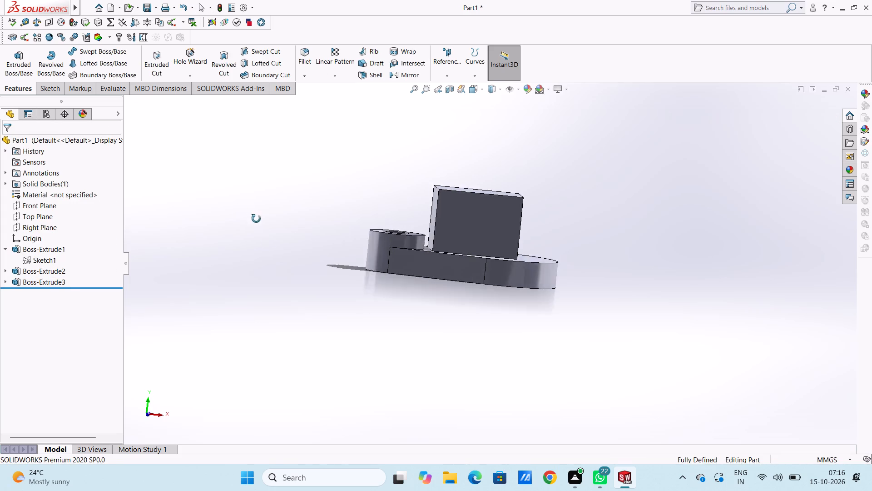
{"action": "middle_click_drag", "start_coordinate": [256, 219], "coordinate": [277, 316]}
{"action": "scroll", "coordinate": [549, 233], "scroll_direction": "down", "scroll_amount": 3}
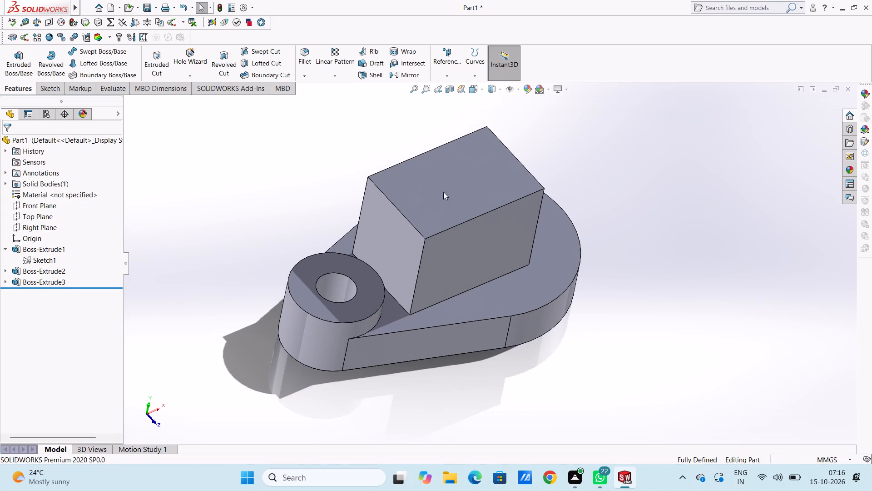
Fillet the block's two vertical edges nearest the boss with a 27 mm radius.
{"action": "scroll", "coordinate": [451, 180], "scroll_direction": "down", "scroll_amount": 1}
{"action": "left_click", "coordinate": [310, 53]}
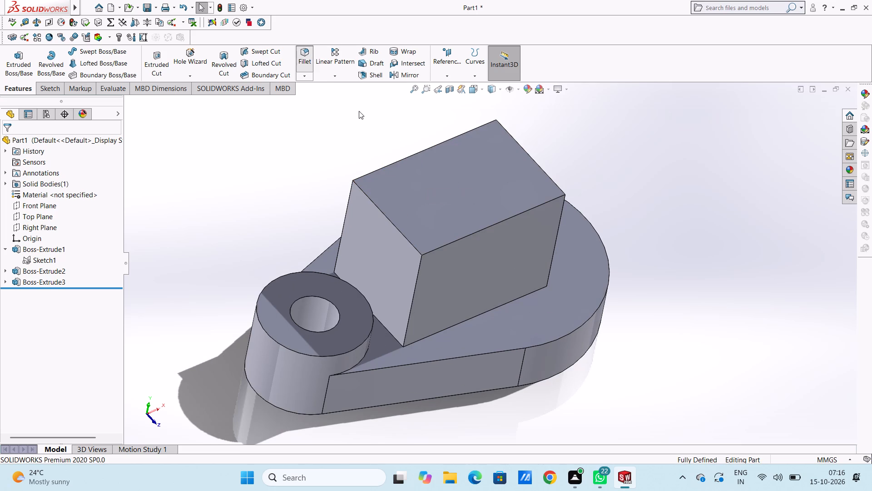
{"action": "left_click", "coordinate": [417, 280]}
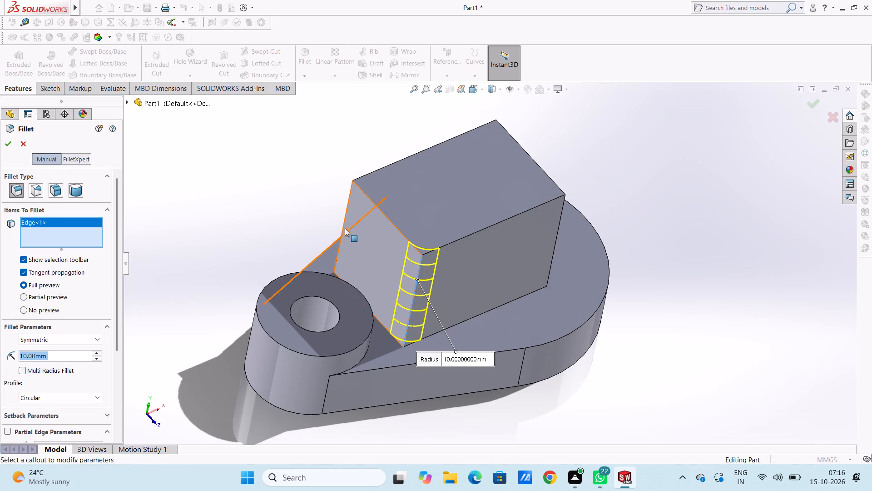
{"action": "left_click", "coordinate": [344, 227]}
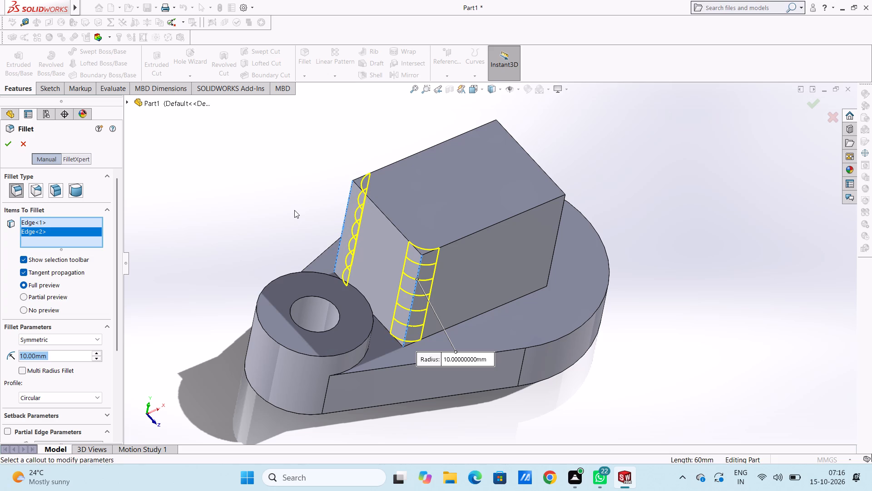
{"action": "type", "text": "27"}
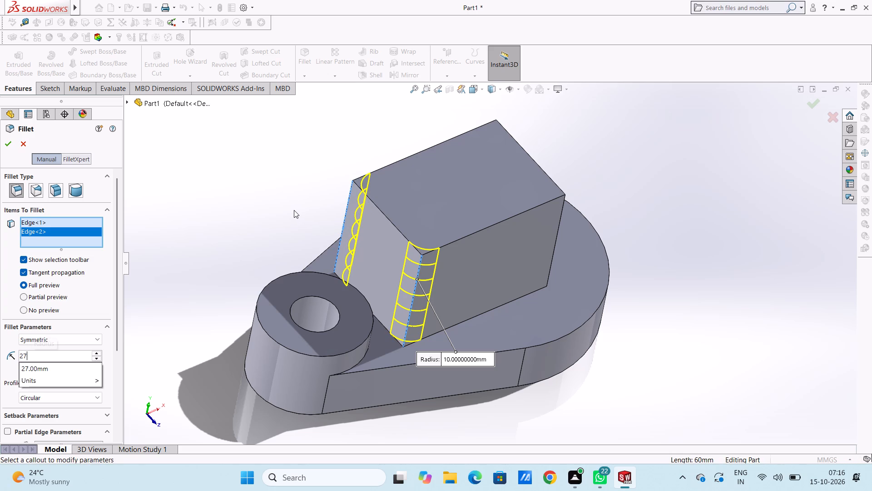
{"action": "key", "text": "Return"}
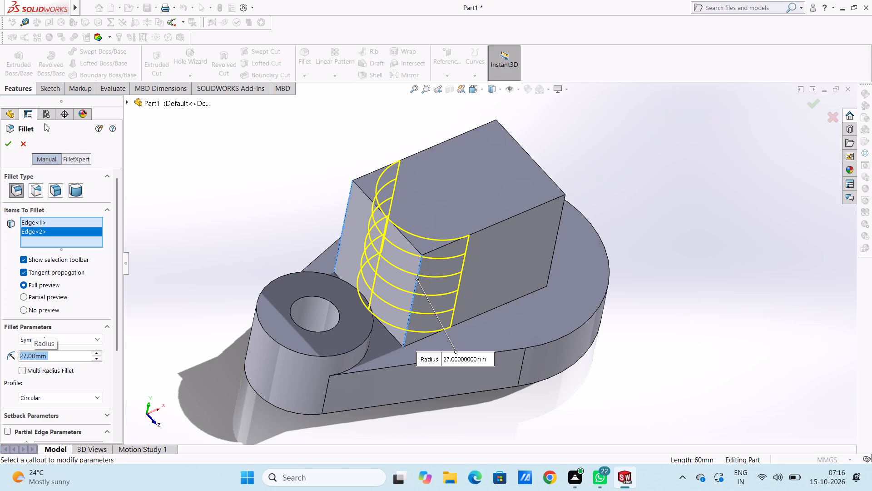
{"action": "left_click", "coordinate": [10, 145]}
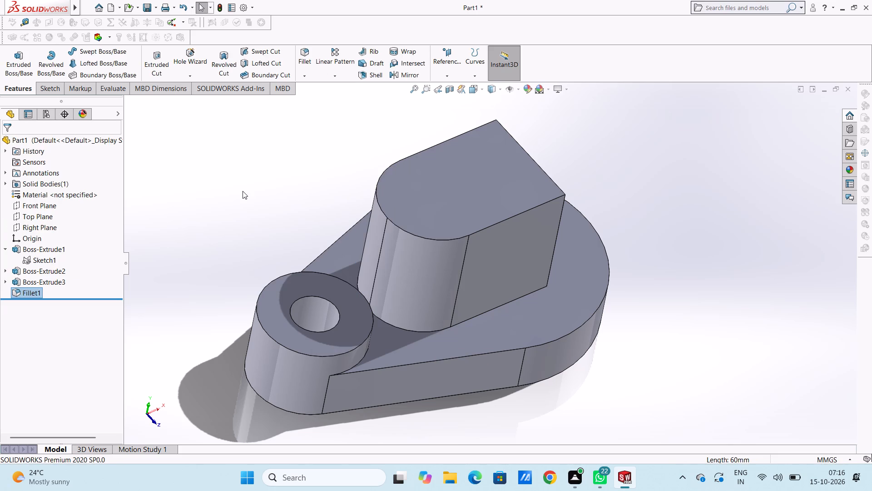
{"action": "left_click", "coordinate": [243, 191]}
Examine the rounded block, boss and base from above and from the side.
{"action": "scroll", "coordinate": [243, 191], "scroll_direction": "up", "scroll_amount": 4}
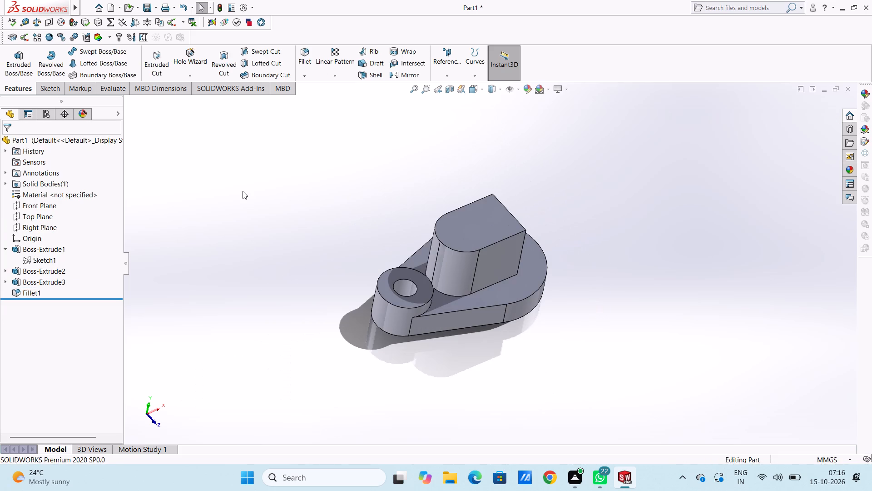
{"action": "middle_click_drag", "start_coordinate": [326, 310], "coordinate": [297, 277]}
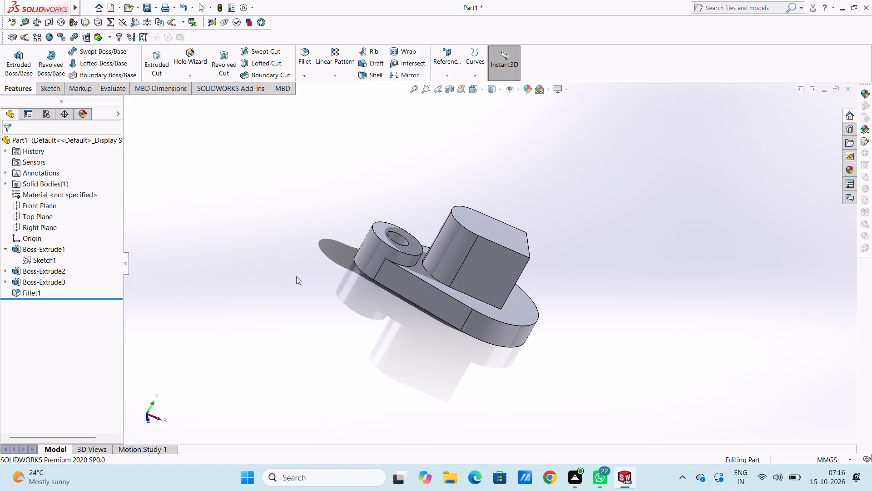
{"action": "key", "text": "ctrl+5"}
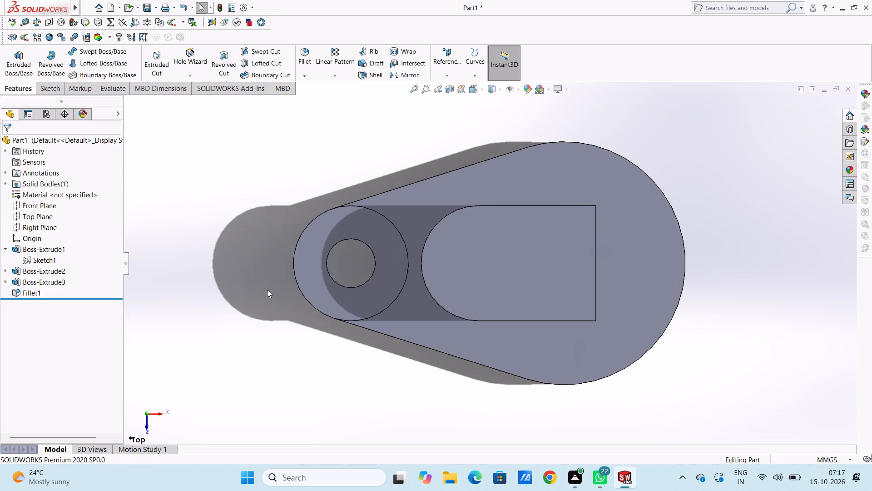
{"action": "scroll", "coordinate": [267, 290], "scroll_direction": "up", "scroll_amount": 1}
{"action": "scroll", "coordinate": [504, 290], "scroll_direction": "down", "scroll_amount": 1}
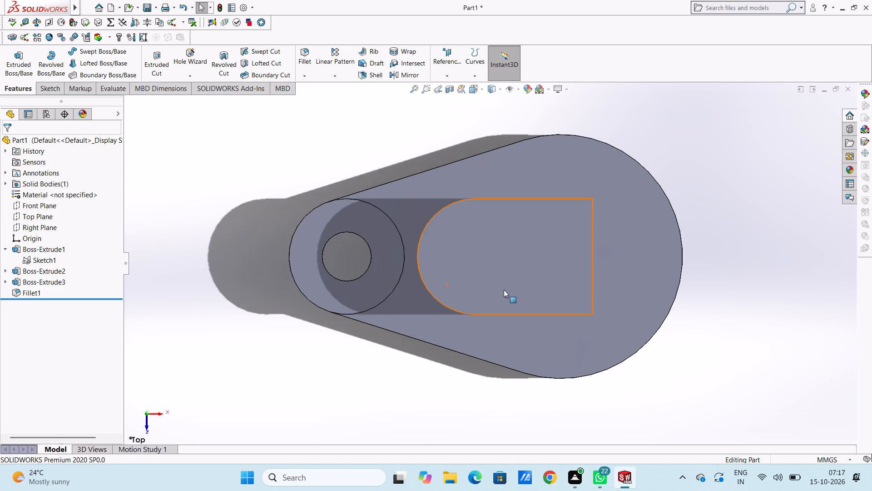
{"action": "scroll", "coordinate": [504, 290], "scroll_direction": "up", "scroll_amount": 4}
{"action": "middle_click_drag", "start_coordinate": [442, 333], "coordinate": [443, 229]}
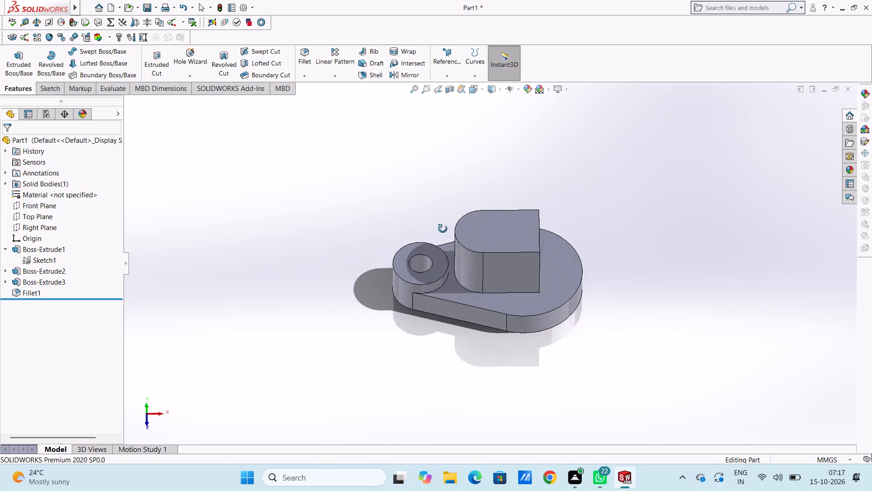
{"action": "middle_click_drag", "start_coordinate": [443, 229], "coordinate": [451, 204]}
{"action": "middle_click_drag", "start_coordinate": [404, 349], "coordinate": [380, 301]}
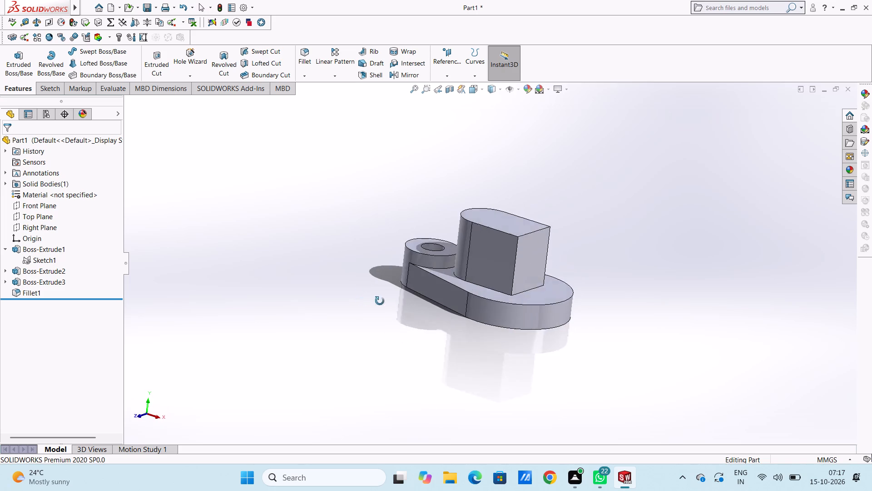
{"action": "middle_click_drag", "start_coordinate": [380, 301], "coordinate": [381, 301]}
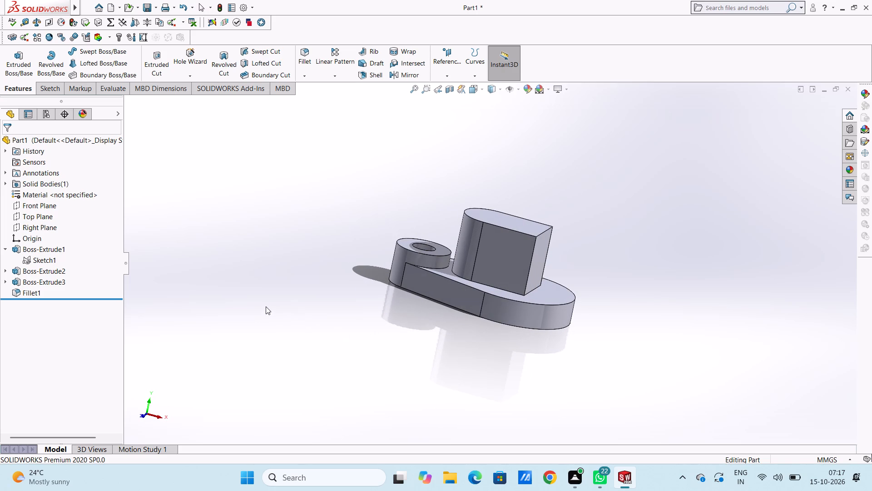
Reuse the block's rectangle sketch for a 5 mm blind extruded cut upward from the base's top face, keeping all bodies.
{"action": "left_click", "coordinate": [2, 283]}
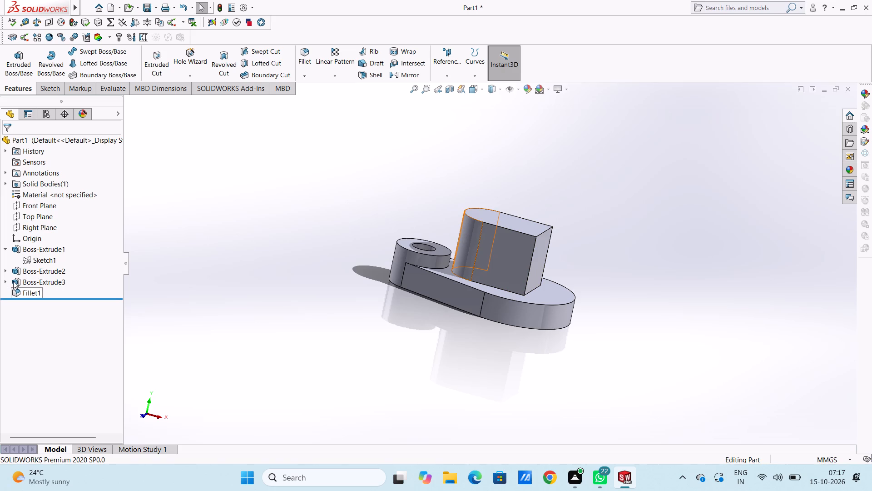
{"action": "left_click", "coordinate": [5, 281]}
{"action": "left_click", "coordinate": [54, 294]}
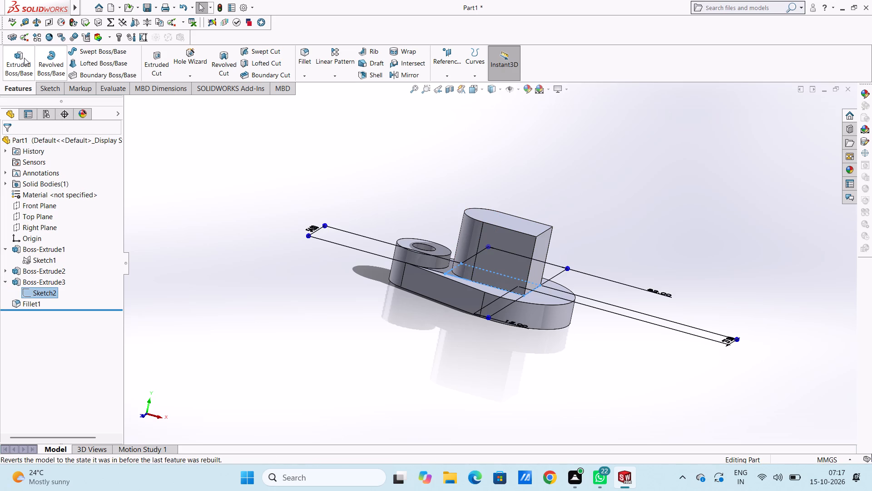
{"action": "left_click", "coordinate": [159, 61]}
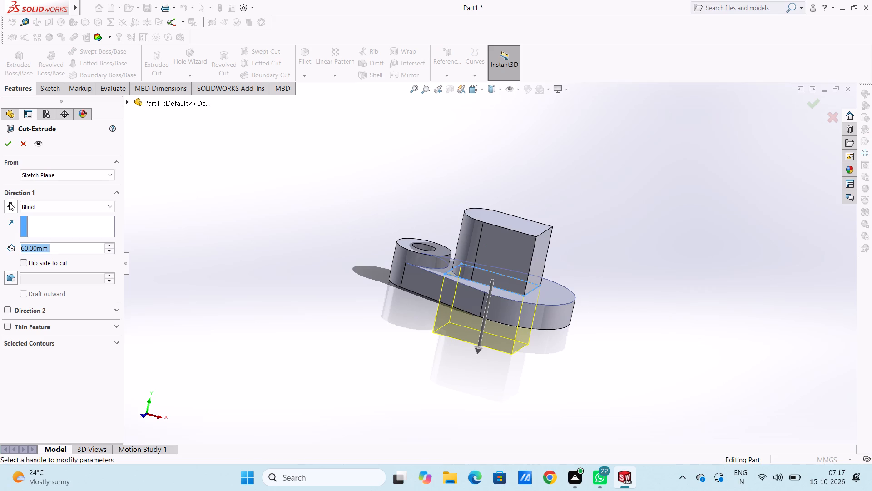
{"action": "left_click", "coordinate": [10, 202]}
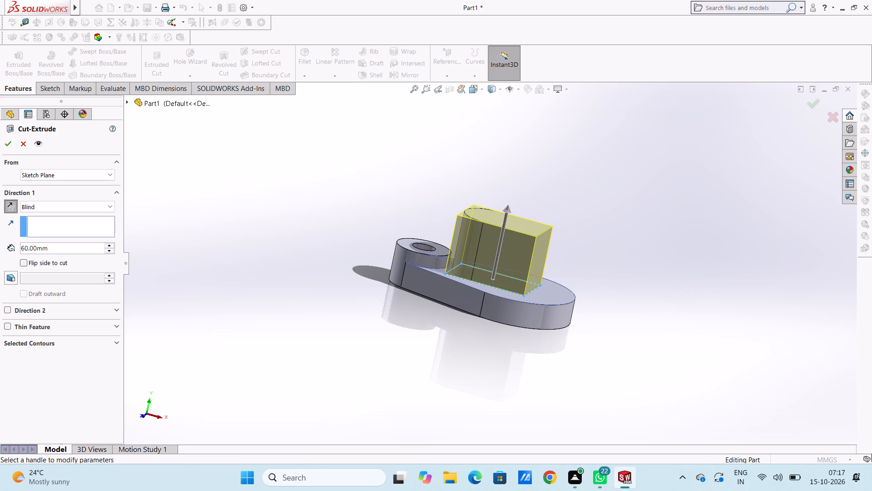
{"action": "double_click", "coordinate": [62, 251]}
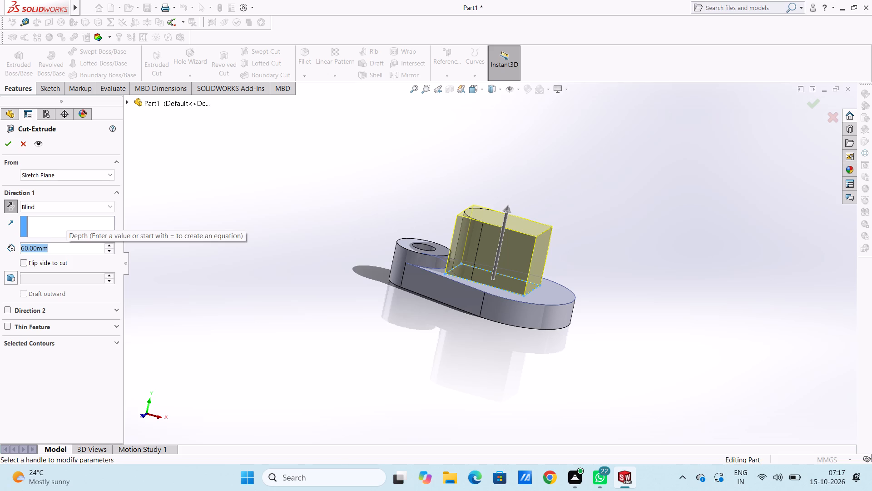
{"action": "key", "text": "5"}
{"action": "key", "text": "Return"}
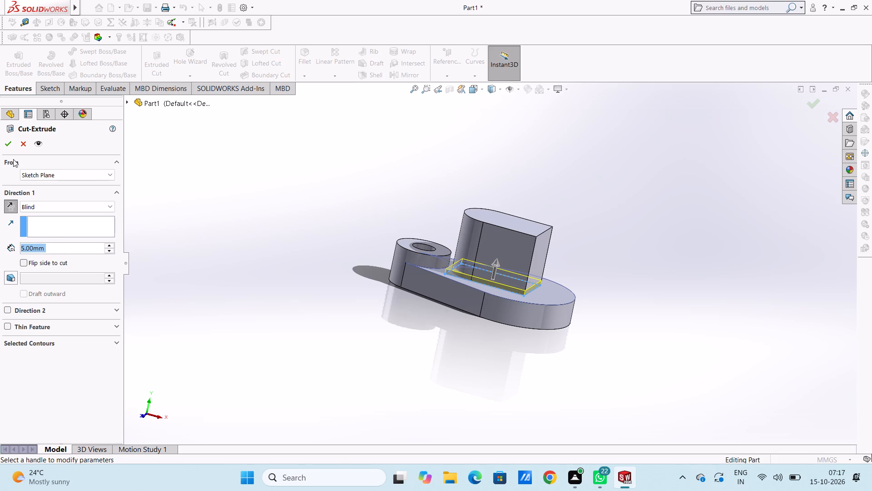
{"action": "left_click", "coordinate": [13, 147]}
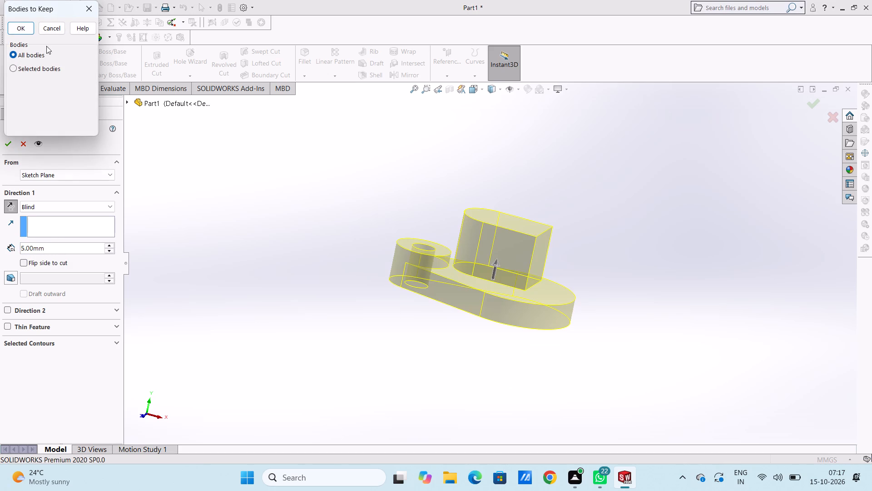
{"action": "left_click", "coordinate": [23, 30]}
{"action": "left_click", "coordinate": [233, 188]}
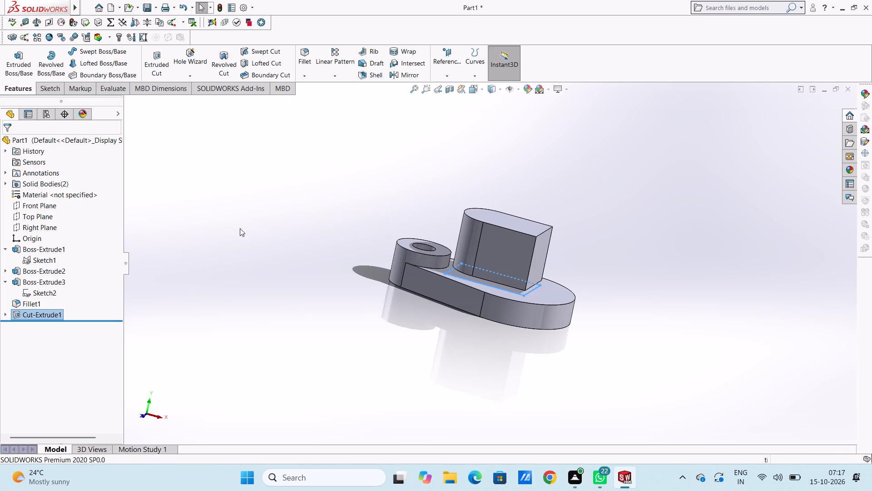
Sketch a circle about 28 mm in diameter on the block's top face, concentric with its rounded end.
{"action": "middle_click_drag", "start_coordinate": [262, 263], "coordinate": [302, 237]}
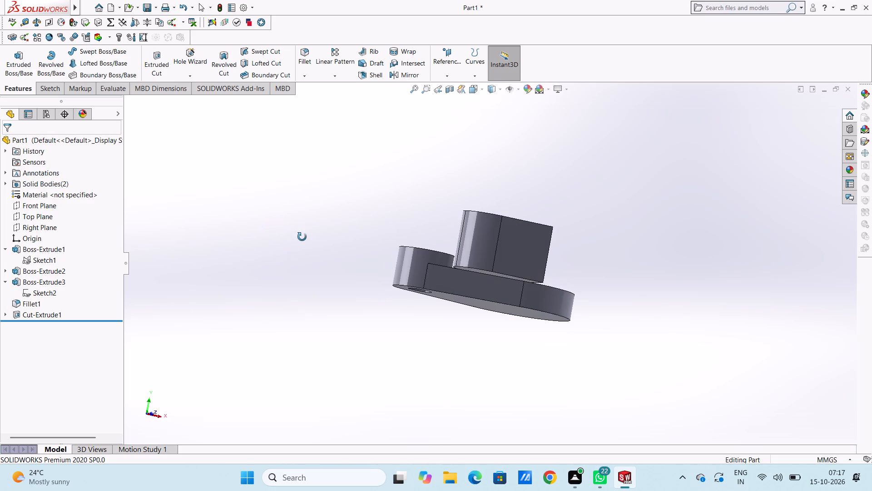
{"action": "middle_click_drag", "start_coordinate": [302, 237], "coordinate": [282, 247]}
{"action": "middle_click_drag", "start_coordinate": [274, 245], "coordinate": [242, 245]}
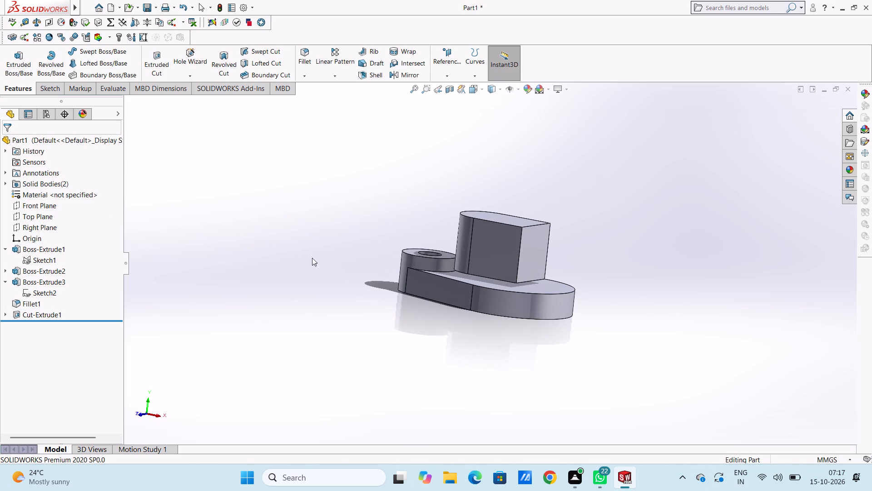
{"action": "middle_click_drag", "start_coordinate": [338, 260], "coordinate": [396, 340]}
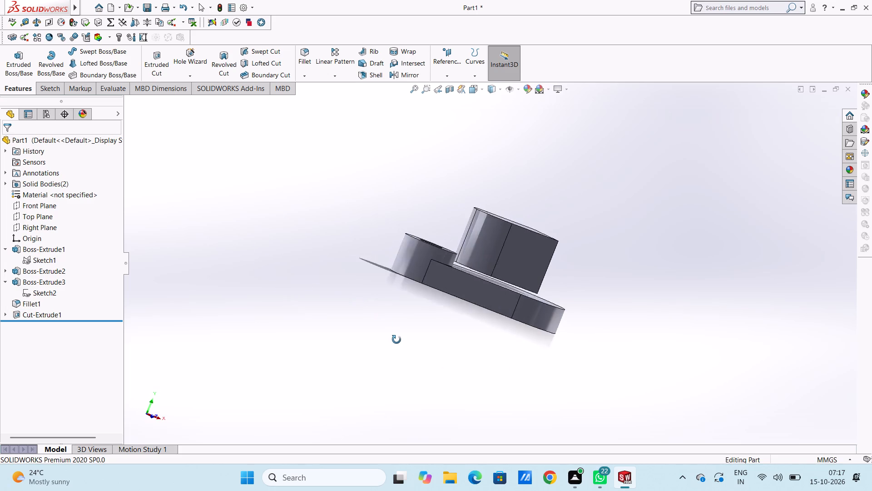
{"action": "middle_click_drag", "start_coordinate": [396, 340], "coordinate": [389, 338]}
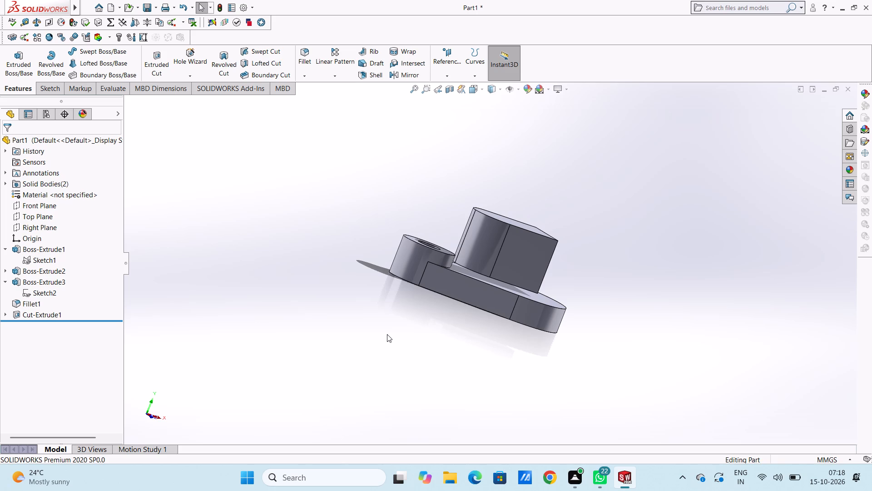
{"action": "key", "text": "ctrl+5"}
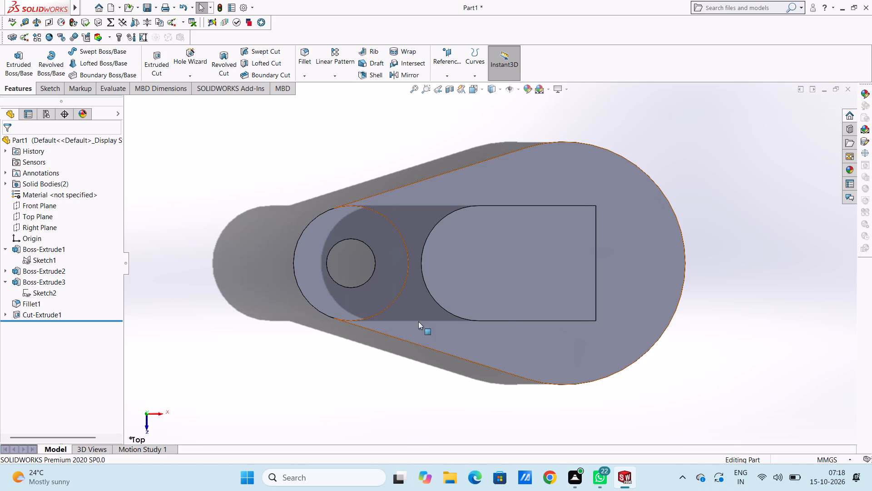
{"action": "scroll", "coordinate": [486, 284], "scroll_direction": "up", "scroll_amount": 3}
{"action": "left_click", "coordinate": [494, 268]}
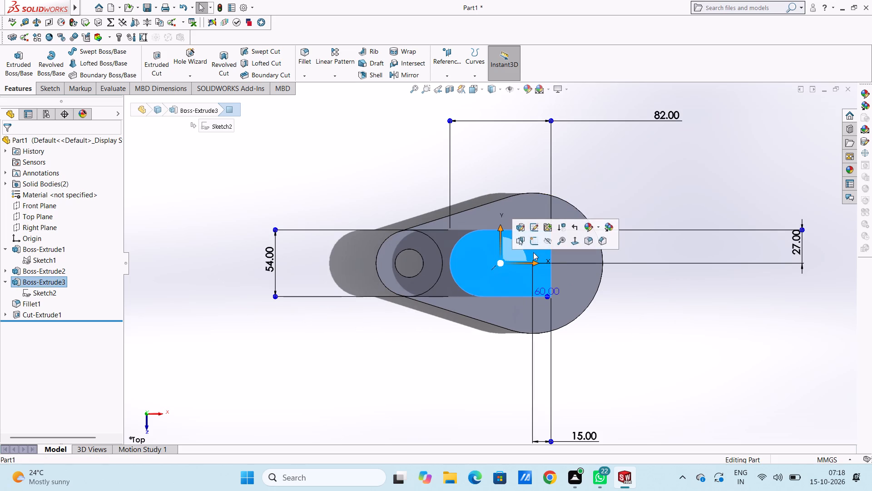
{"action": "left_click", "coordinate": [531, 242]}
{"action": "left_click", "coordinate": [605, 207]}
{"action": "scroll", "coordinate": [513, 276], "scroll_direction": "down", "scroll_amount": 1}
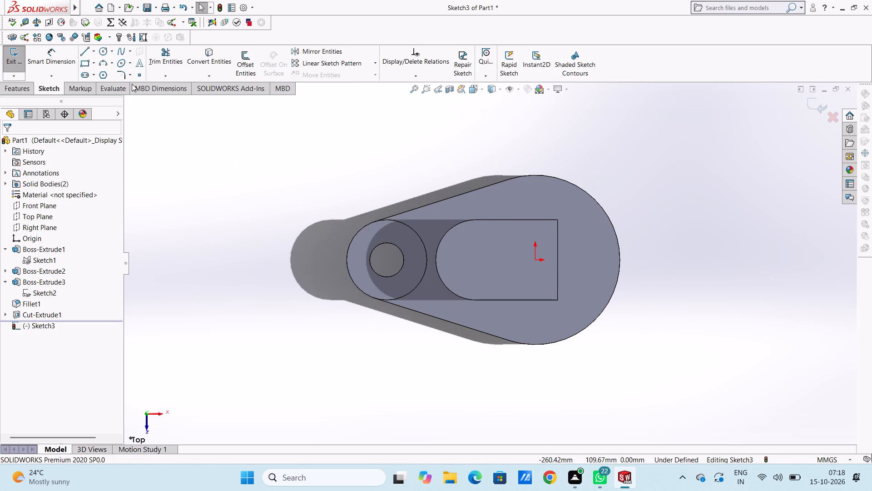
{"action": "left_click", "coordinate": [106, 52]}
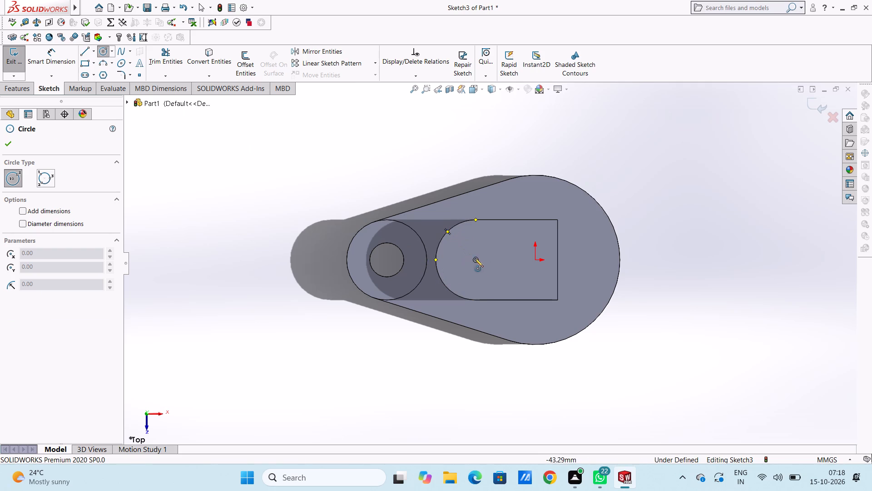
{"action": "left_click", "coordinate": [474, 259]}
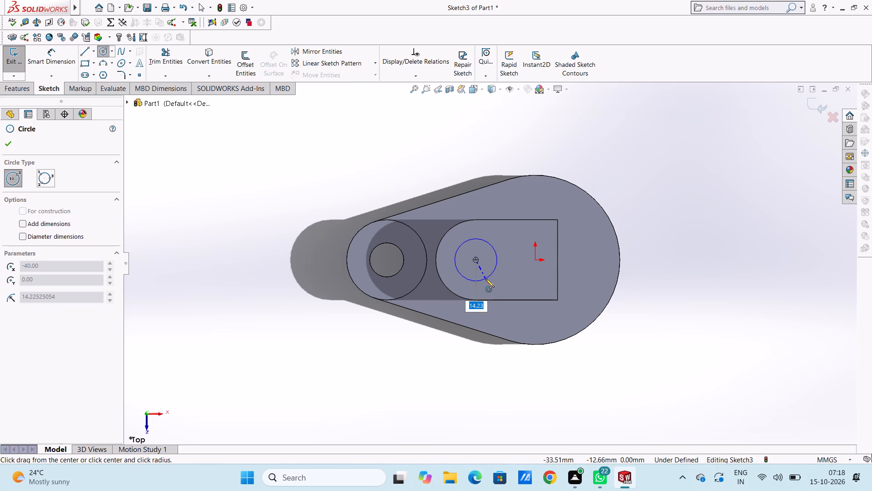
{"action": "left_click", "coordinate": [486, 279]}
{"action": "left_click", "coordinate": [13, 145]}
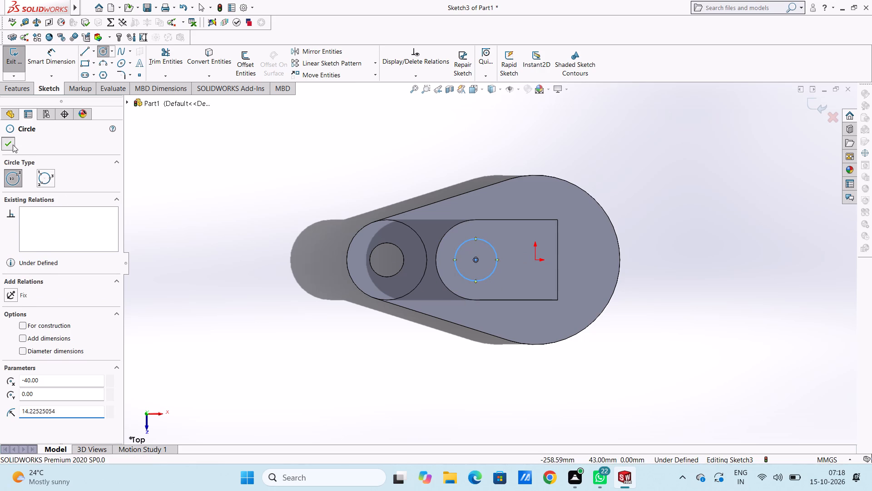
Dimension the circle on the block's top face with a 30 mm diameter.
{"action": "left_click", "coordinate": [59, 61]}
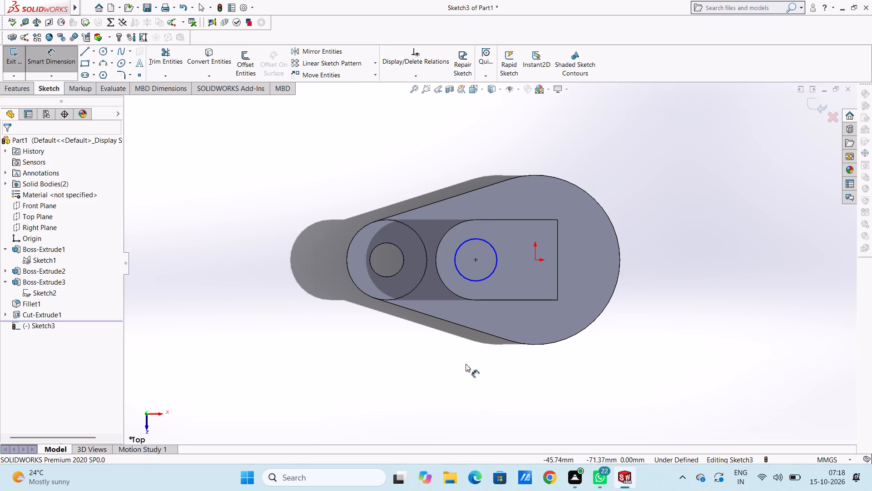
{"action": "left_click", "coordinate": [466, 278]}
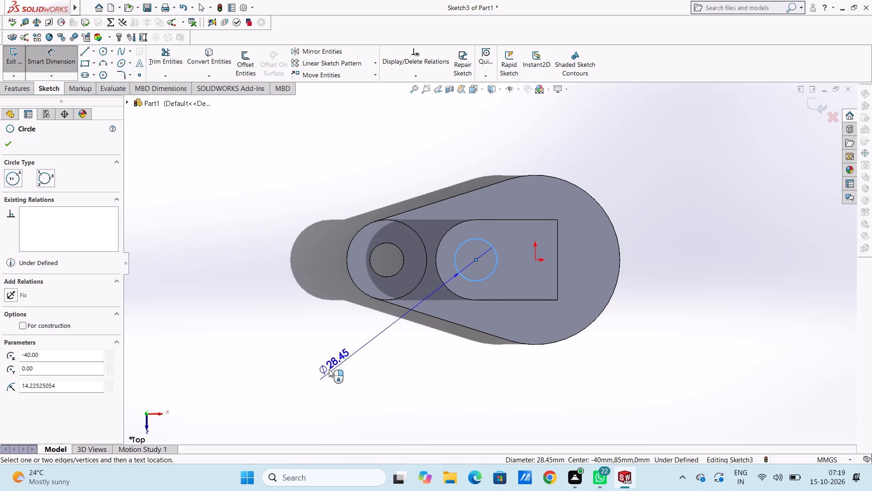
{"action": "left_click", "coordinate": [325, 370]}
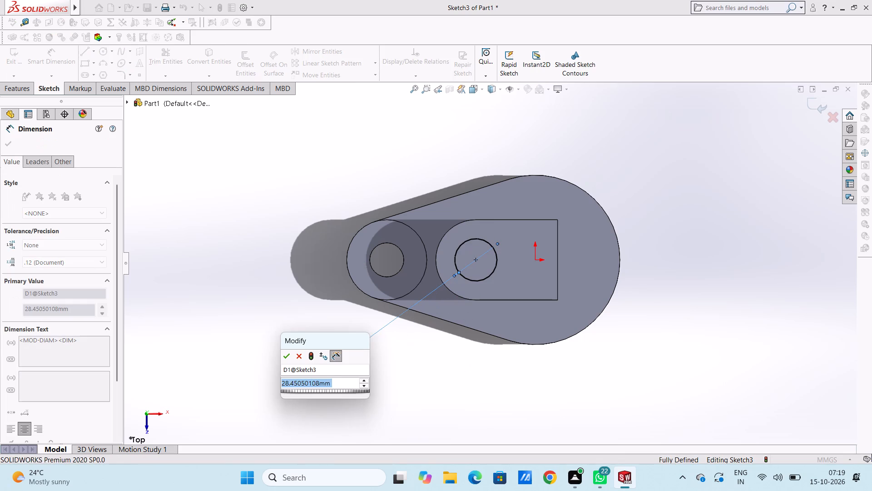
{"action": "type", "text": "30"}
{"action": "key", "text": "Return"}
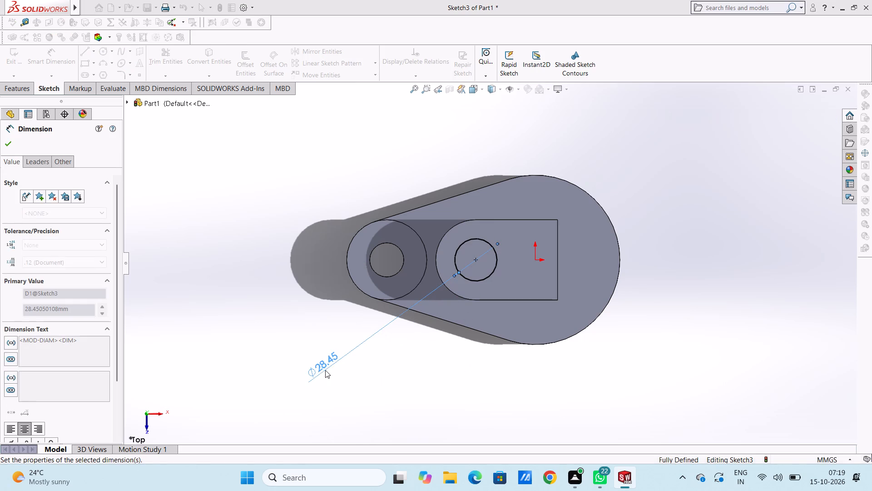
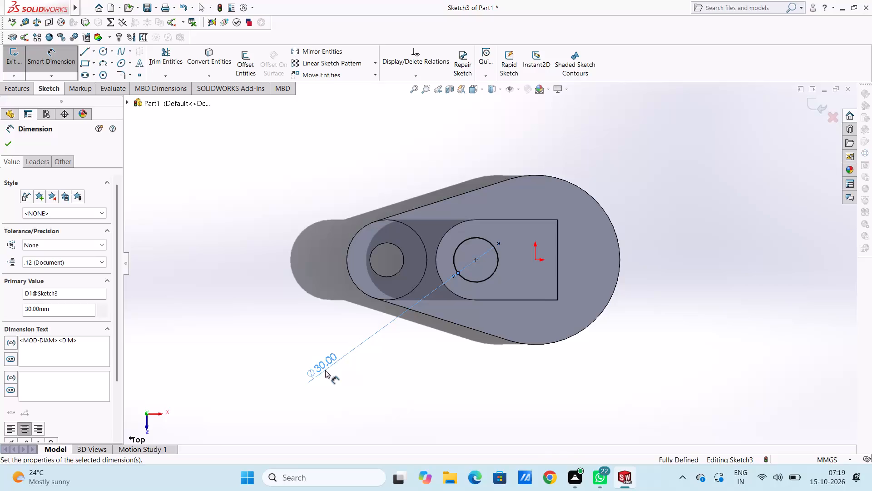
Cut the 30 mm circle down through the block with an extruded cut up to the base's top face.
{"action": "left_click", "coordinate": [262, 227]}
{"action": "scroll", "coordinate": [325, 371], "scroll_direction": "down", "scroll_amount": 1}
{"action": "middle_click_drag", "start_coordinate": [325, 371], "coordinate": [341, 259]}
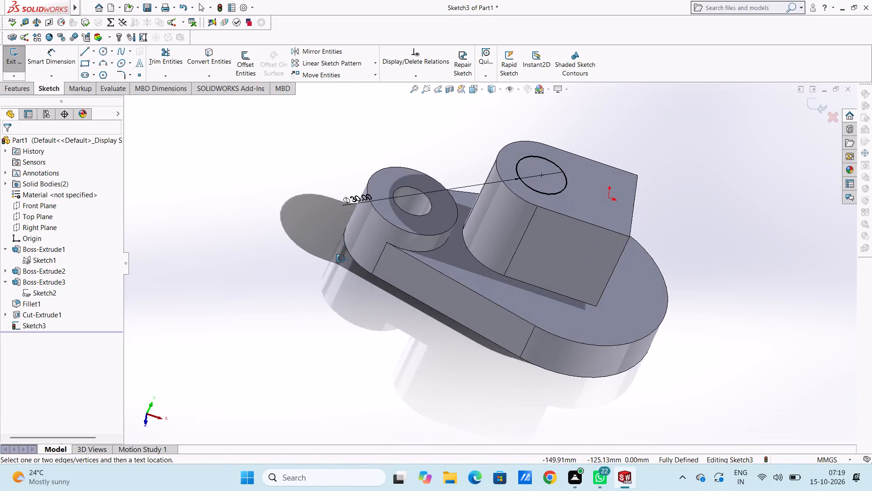
{"action": "middle_click_drag", "start_coordinate": [341, 259], "coordinate": [312, 356]}
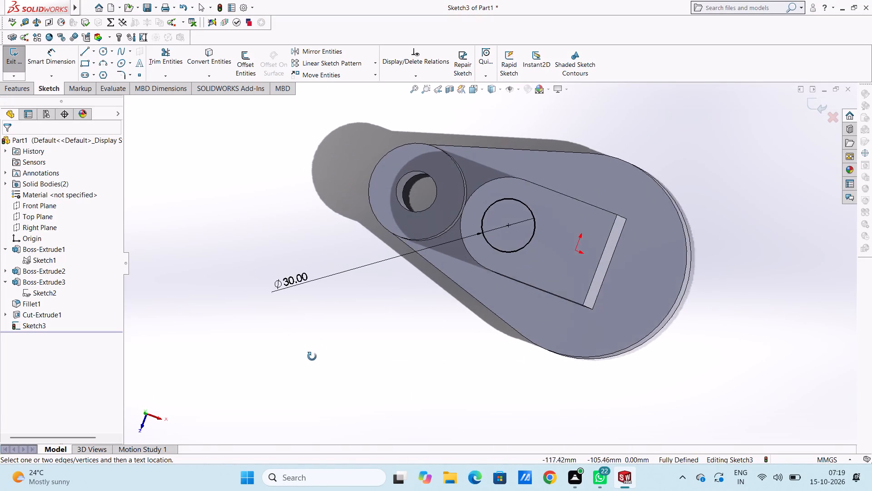
{"action": "middle_click_drag", "start_coordinate": [312, 356], "coordinate": [329, 244]}
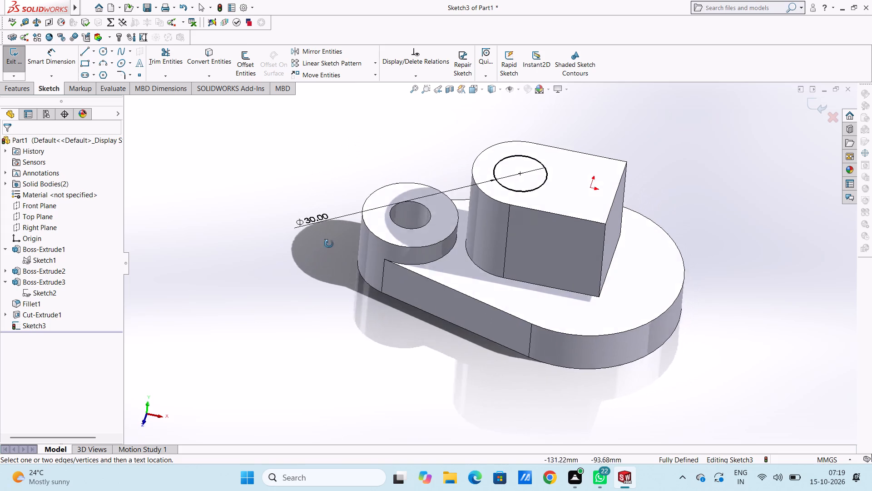
{"action": "middle_click_drag", "start_coordinate": [329, 244], "coordinate": [325, 210]}
{"action": "scroll", "coordinate": [307, 188], "scroll_direction": "up", "scroll_amount": 1}
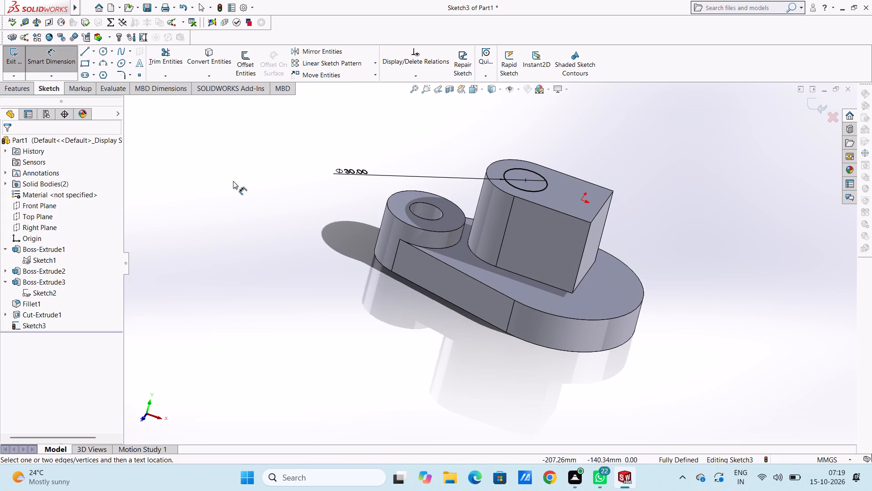
{"action": "left_click", "coordinate": [57, 65]}
{"action": "left_click", "coordinate": [29, 87]}
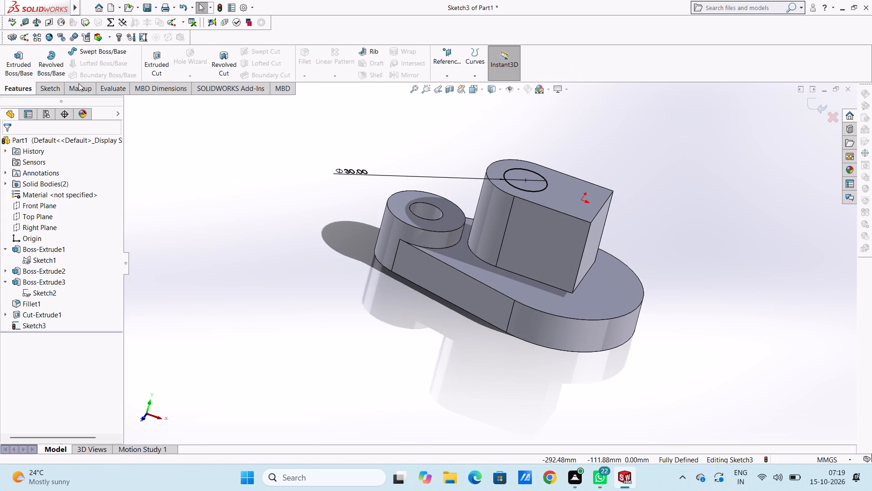
{"action": "left_click", "coordinate": [149, 58]}
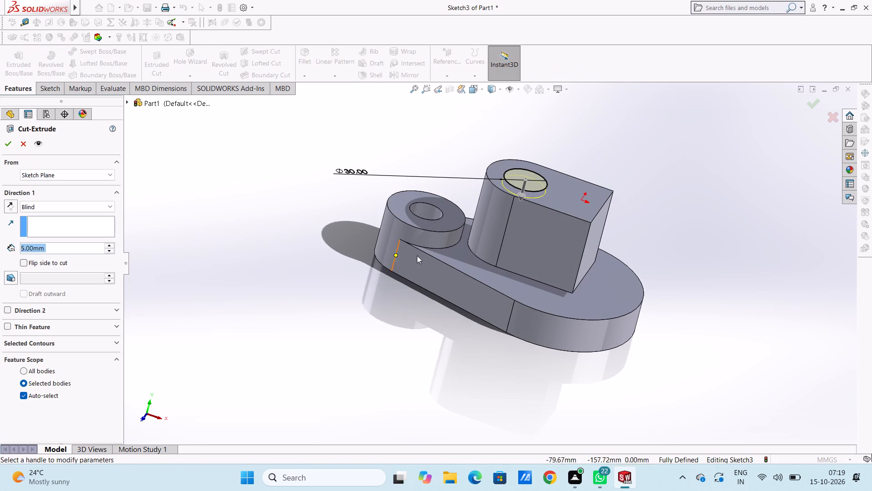
{"action": "left_click", "coordinate": [46, 206]}
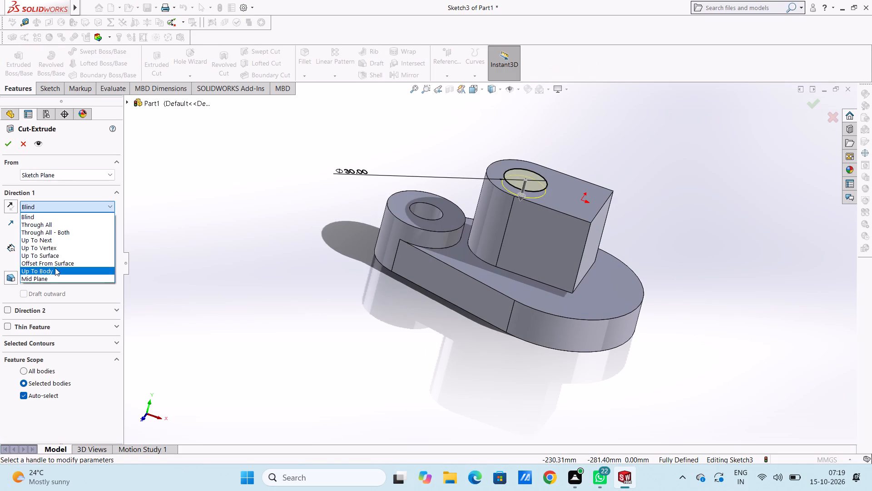
{"action": "left_click", "coordinate": [57, 256]}
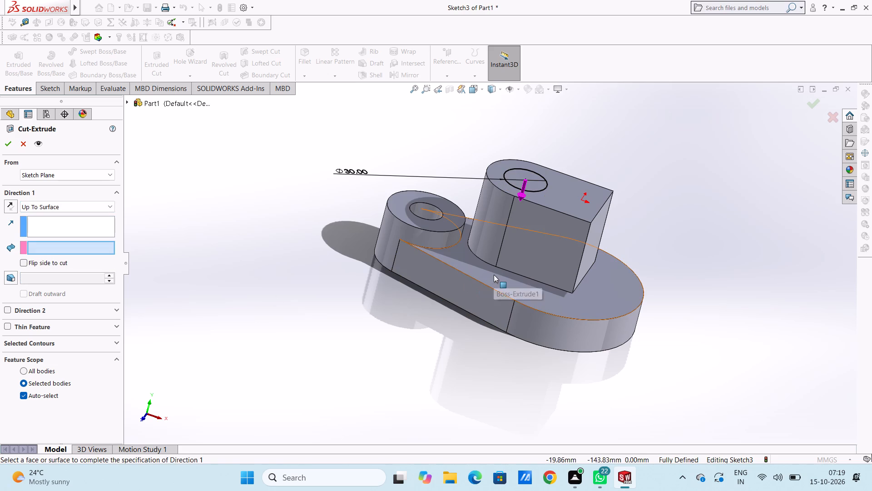
{"action": "left_click", "coordinate": [494, 275]}
{"action": "left_click", "coordinate": [9, 148]}
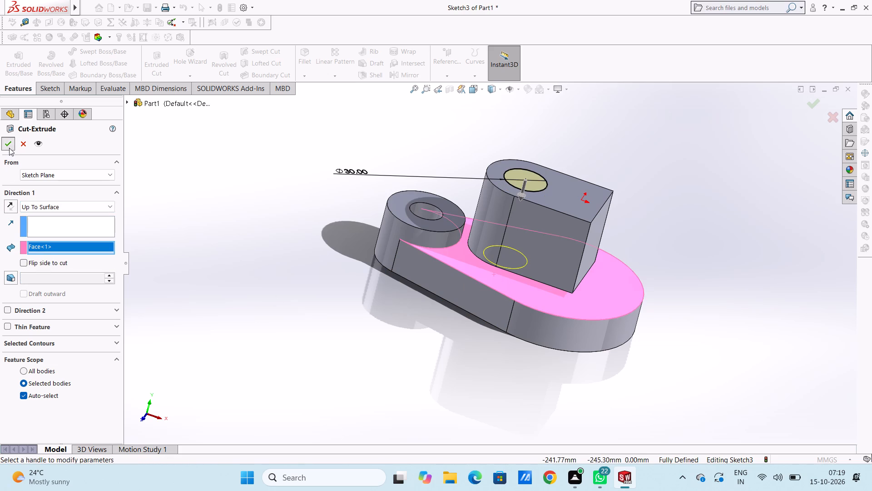
{"action": "left_click", "coordinate": [197, 234]}
Sketch a circle about 18.5 mm in diameter on the base's top face, concentric with the block's hole.
{"action": "middle_click_drag", "start_coordinate": [225, 278], "coordinate": [243, 323]}
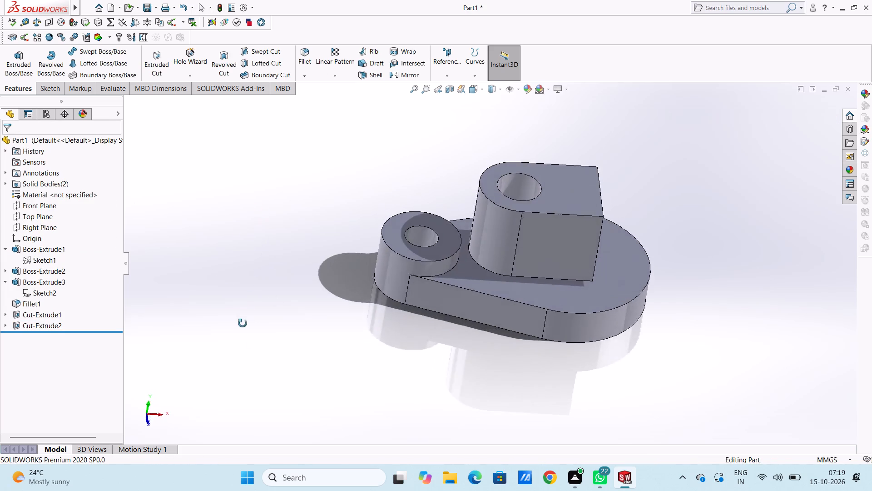
{"action": "middle_click_drag", "start_coordinate": [243, 323], "coordinate": [282, 267]}
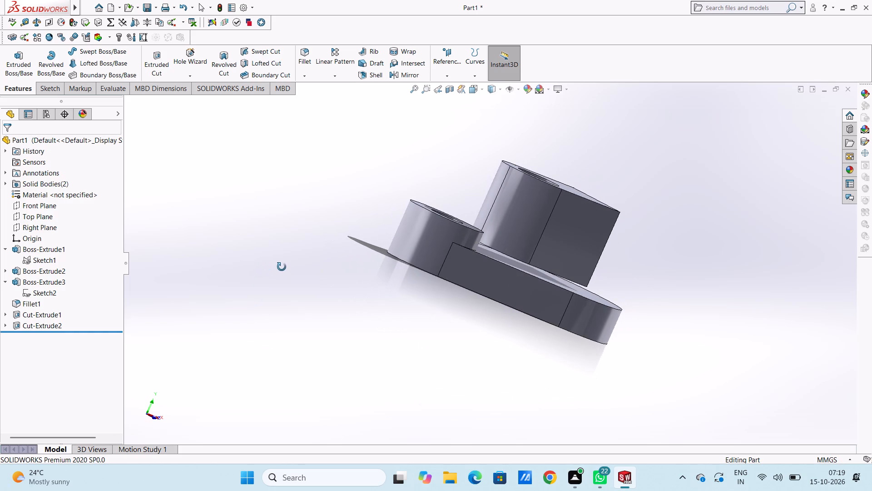
{"action": "middle_click_drag", "start_coordinate": [282, 267], "coordinate": [211, 342]}
{"action": "middle_click_drag", "start_coordinate": [208, 339], "coordinate": [202, 290]}
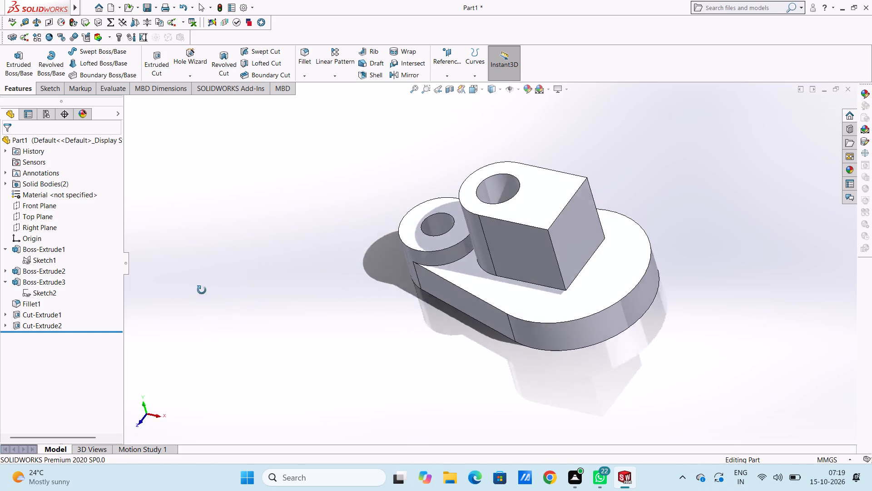
{"action": "middle_click_drag", "start_coordinate": [202, 290], "coordinate": [232, 356]}
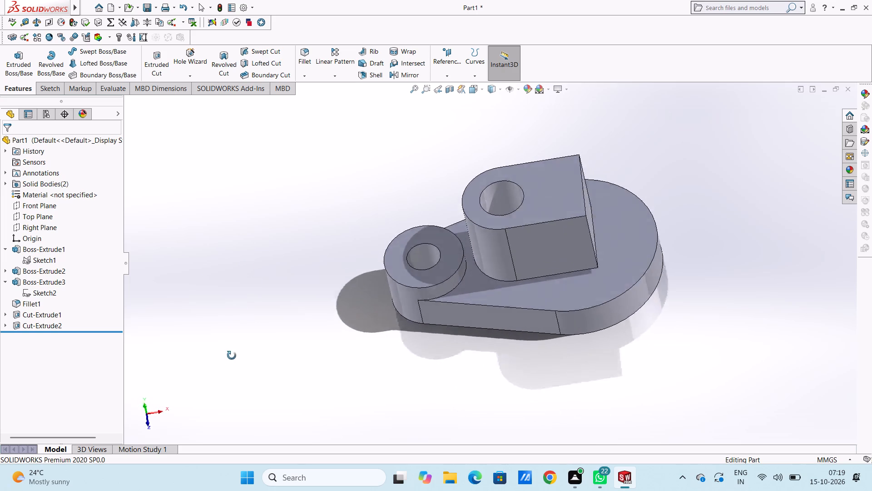
{"action": "middle_click_drag", "start_coordinate": [232, 356], "coordinate": [241, 411]}
{"action": "scroll", "coordinate": [498, 213], "scroll_direction": "down", "scroll_amount": 1}
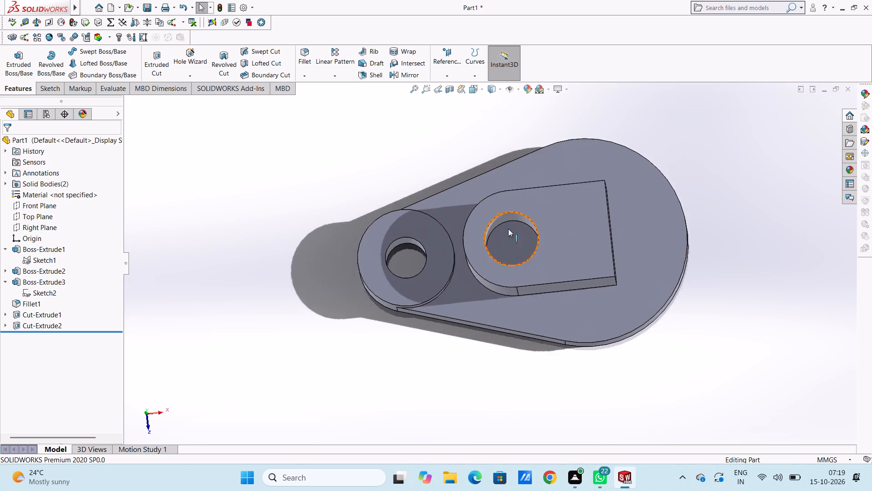
{"action": "scroll", "coordinate": [508, 229], "scroll_direction": "down", "scroll_amount": 2}
{"action": "left_click", "coordinate": [513, 247]}
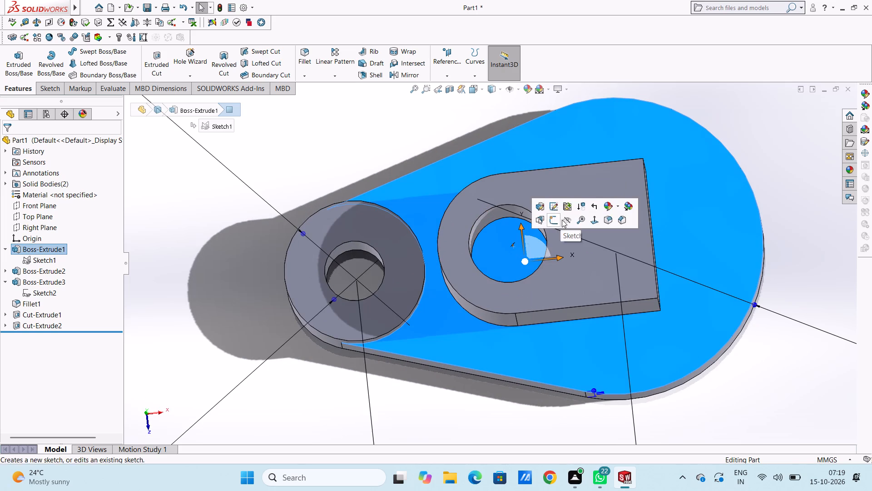
{"action": "left_click", "coordinate": [553, 224]}
{"action": "left_click", "coordinate": [330, 162]}
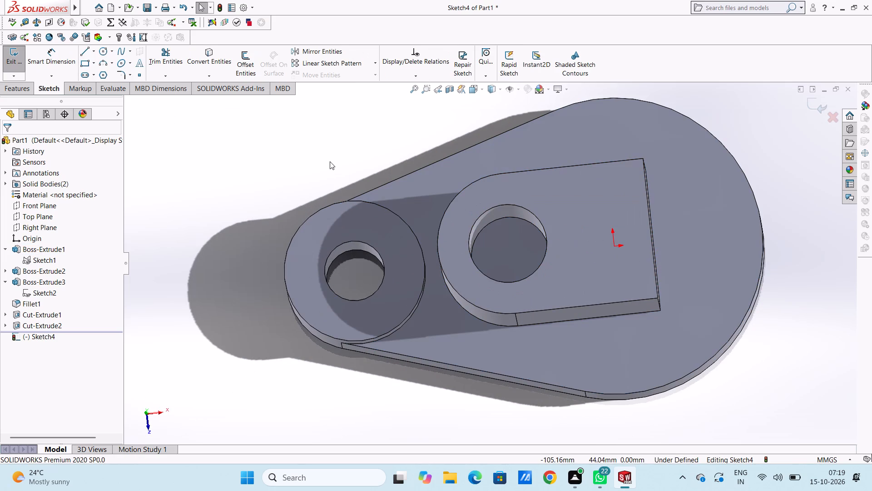
{"action": "key", "text": "ctrl+5"}
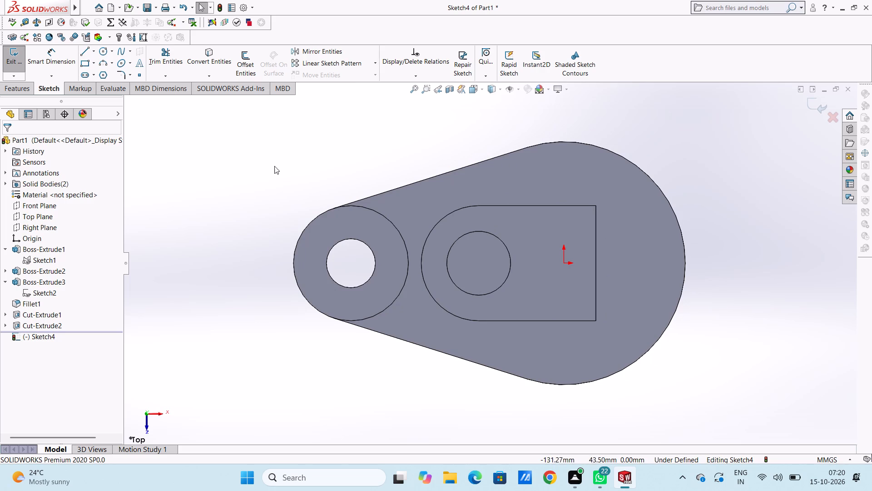
{"action": "left_click", "coordinate": [101, 52]}
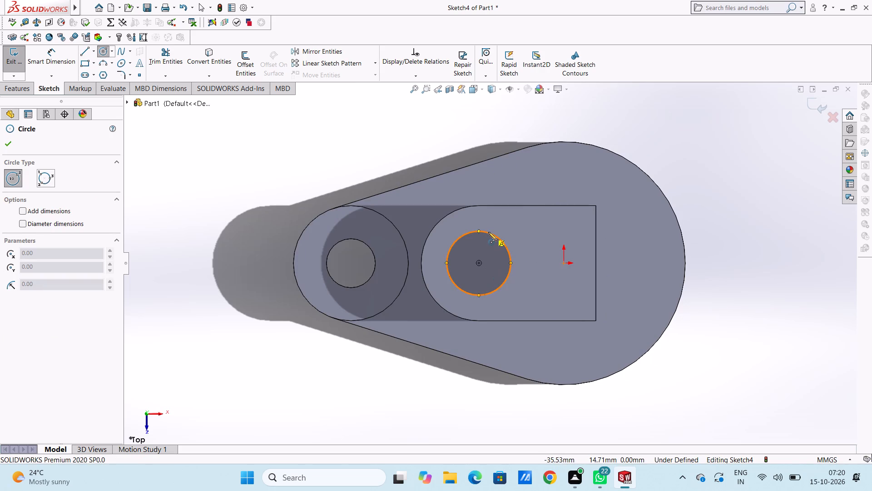
{"action": "left_click", "coordinate": [479, 263]}
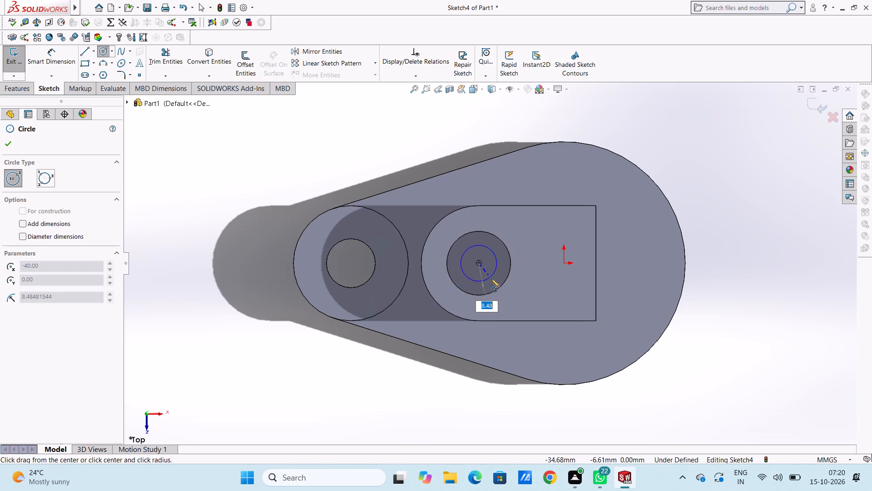
{"action": "left_click", "coordinate": [491, 279]}
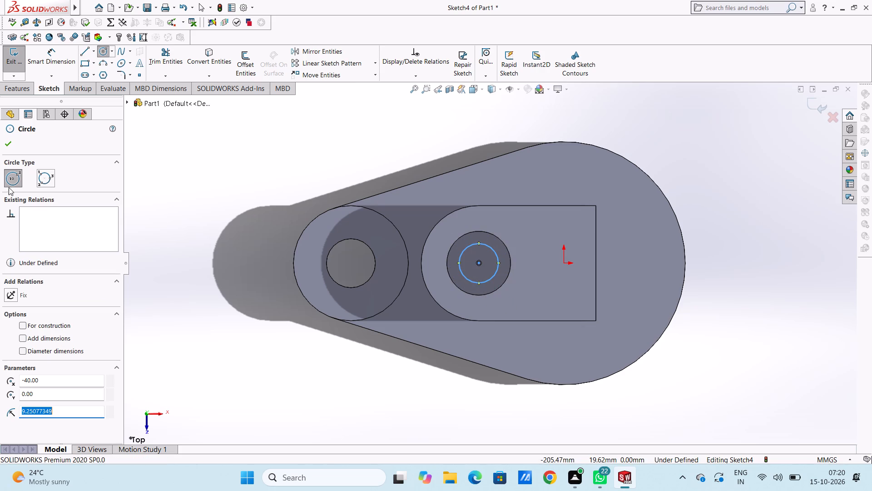
{"action": "left_click", "coordinate": [12, 144]}
Dimension the new circle on the base's top face with a 20 mm diameter.
{"action": "left_click", "coordinate": [56, 63]}
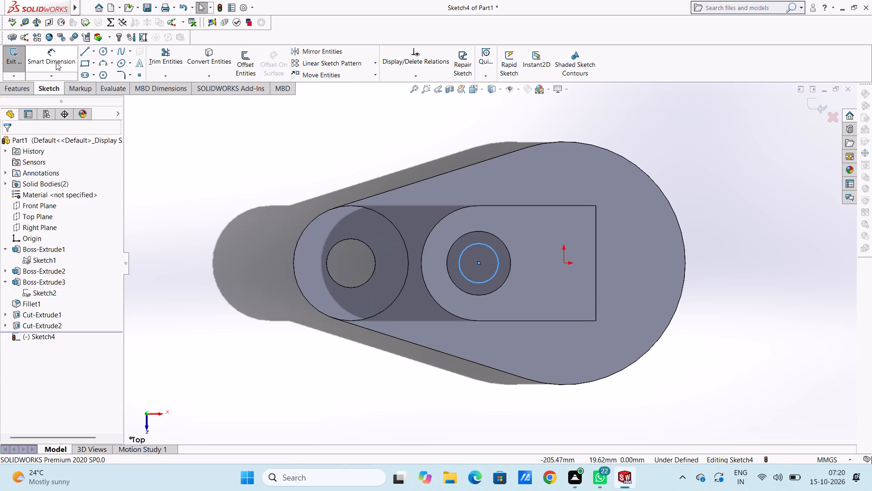
{"action": "left_click", "coordinate": [479, 284]}
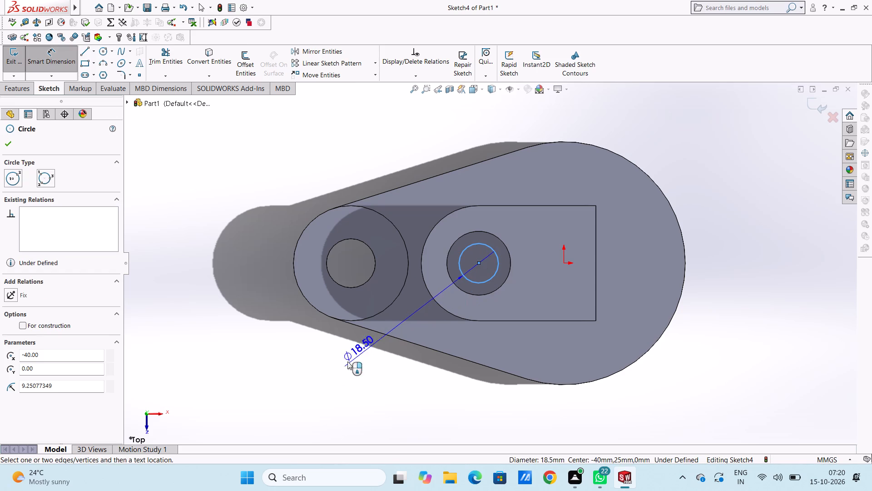
{"action": "left_click", "coordinate": [314, 373]}
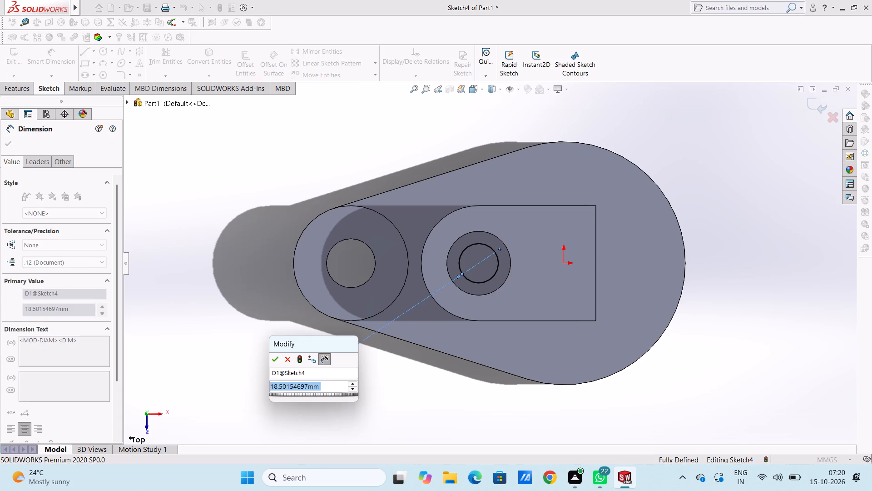
{"action": "type", "text": "20"}
{"action": "key", "text": "Return"}
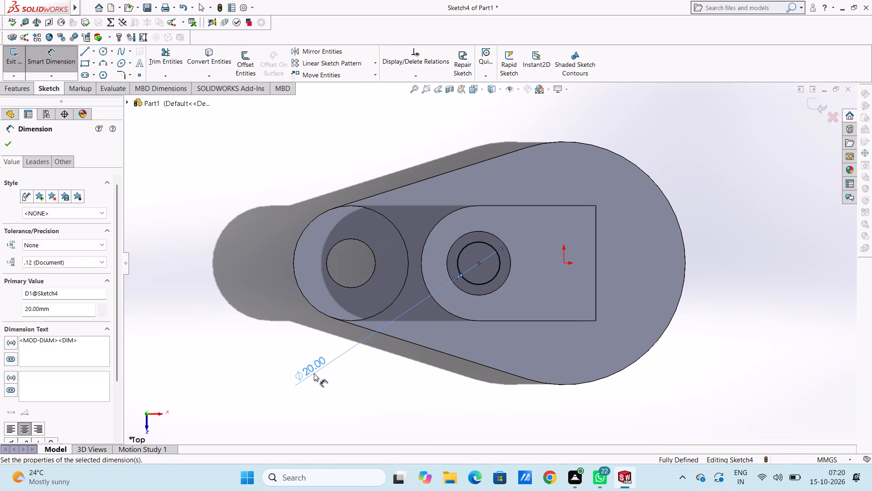
{"action": "left_click", "coordinate": [337, 418]}
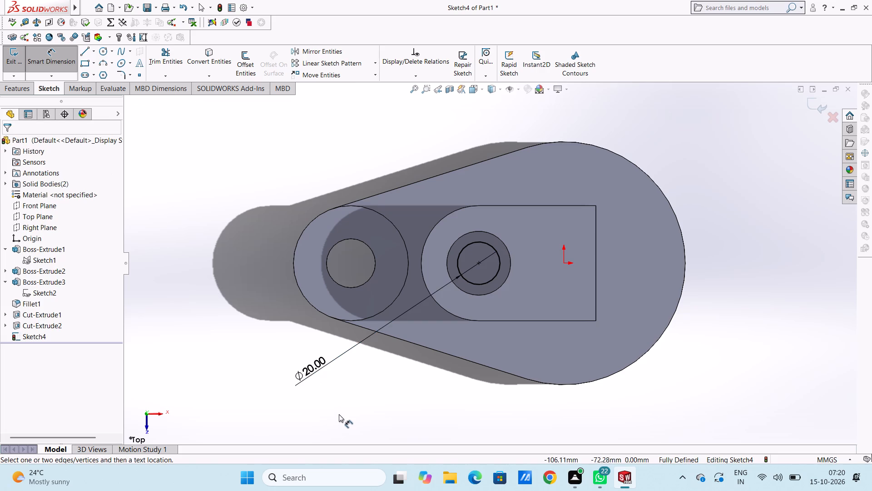
Set the diameter of the circle inside the block's hole to 25 mm.
{"action": "double_click", "coordinate": [308, 372]}
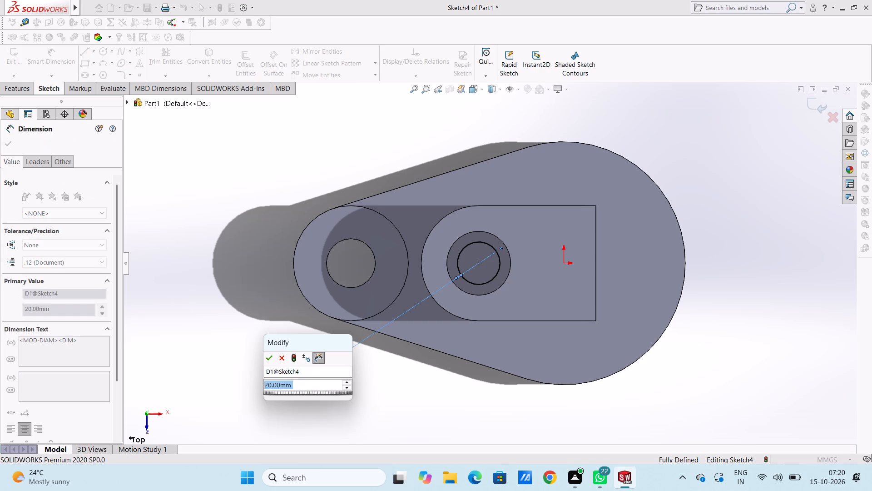
{"action": "type", "text": "25"}
{"action": "key", "text": "Return"}
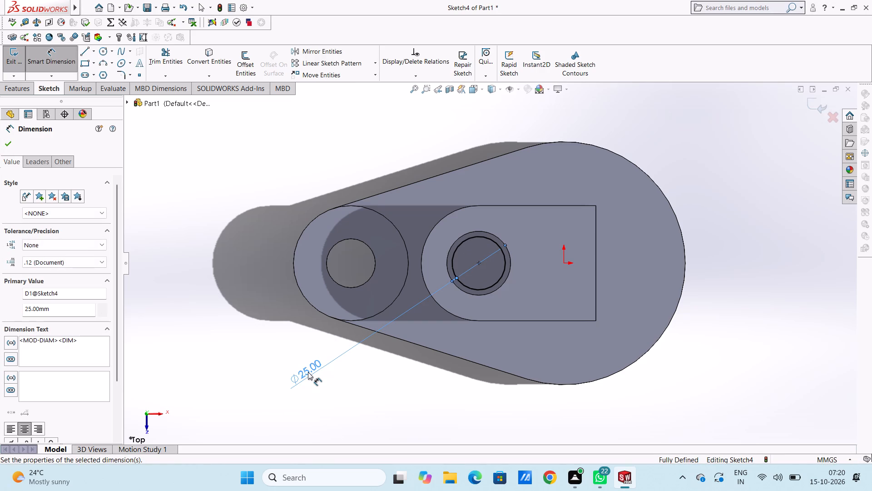
{"action": "left_click", "coordinate": [216, 189]}
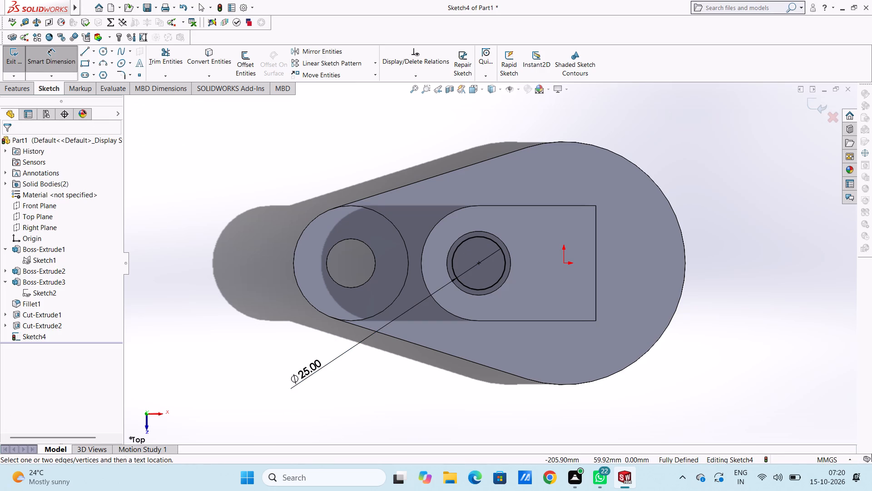
{"action": "left_click", "coordinate": [61, 57]}
Cut the 25 mm circle through the base with an extruded cut up to the base's bottom face.
{"action": "left_click", "coordinate": [22, 87]}
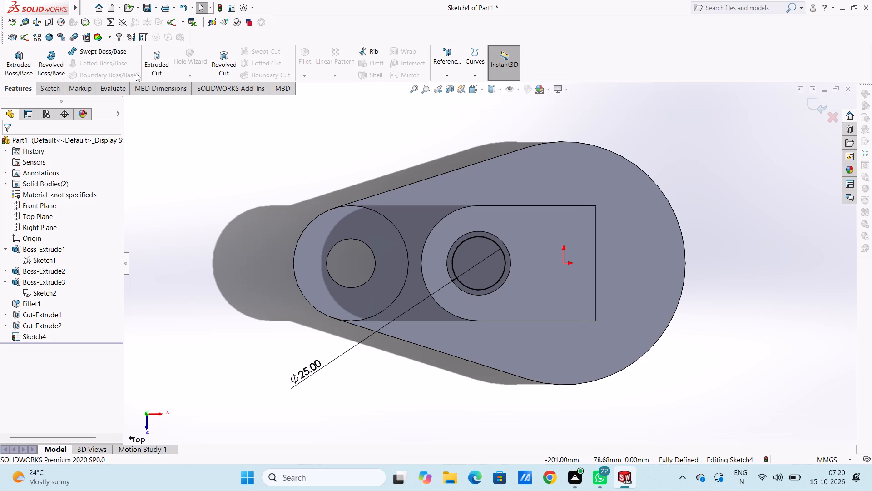
{"action": "left_click", "coordinate": [160, 60]}
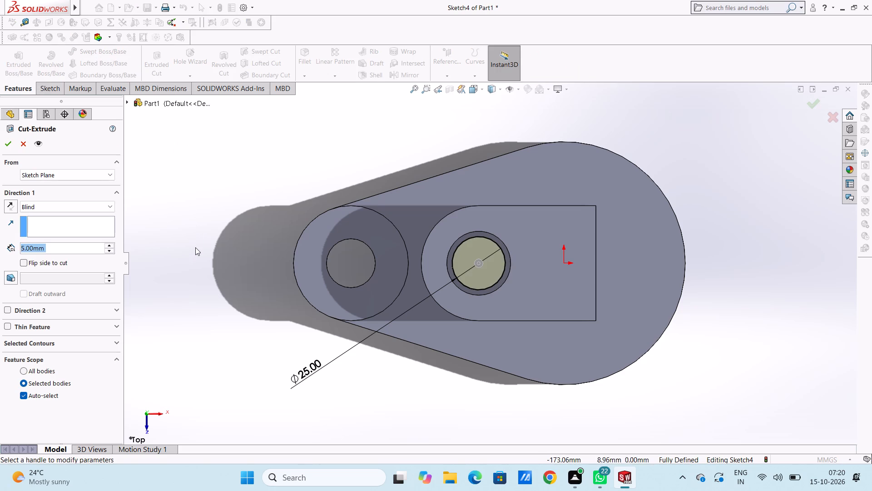
{"action": "middle_click_drag", "start_coordinate": [196, 253], "coordinate": [269, 138]}
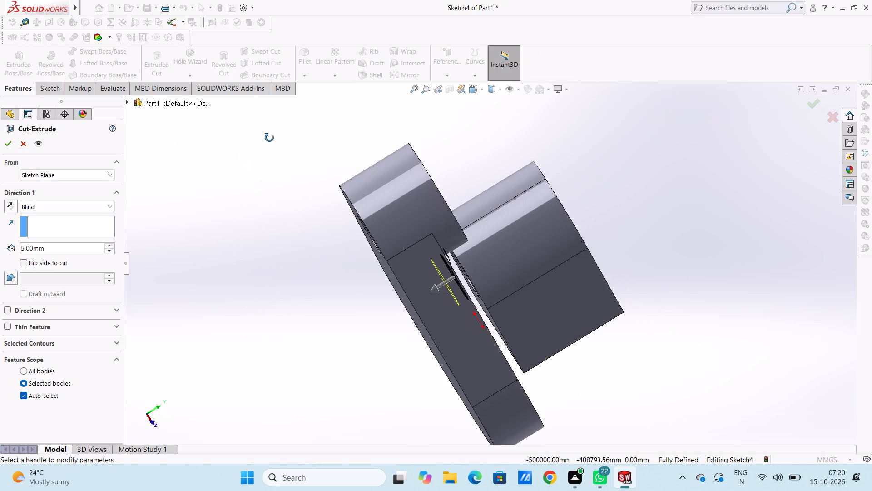
{"action": "middle_click_drag", "start_coordinate": [269, 138], "coordinate": [291, 133]}
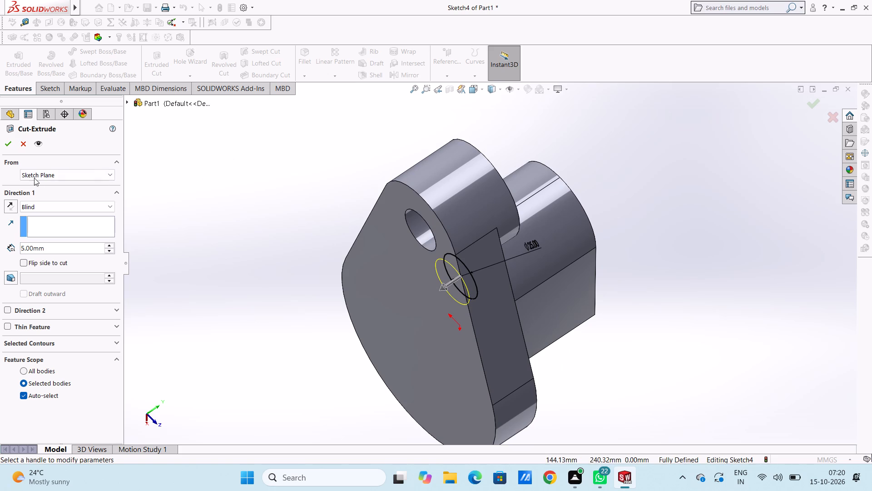
{"action": "left_click", "coordinate": [51, 174]}
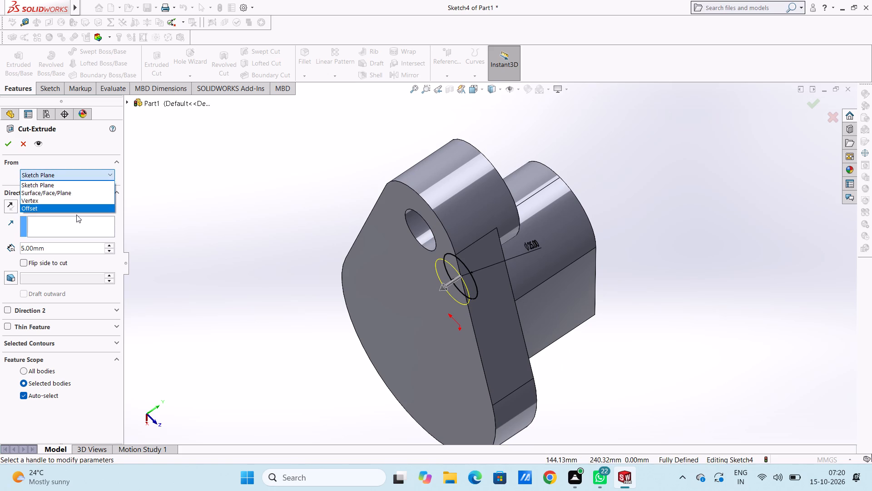
{"action": "left_click", "coordinate": [214, 206]}
{"action": "left_click", "coordinate": [96, 209]}
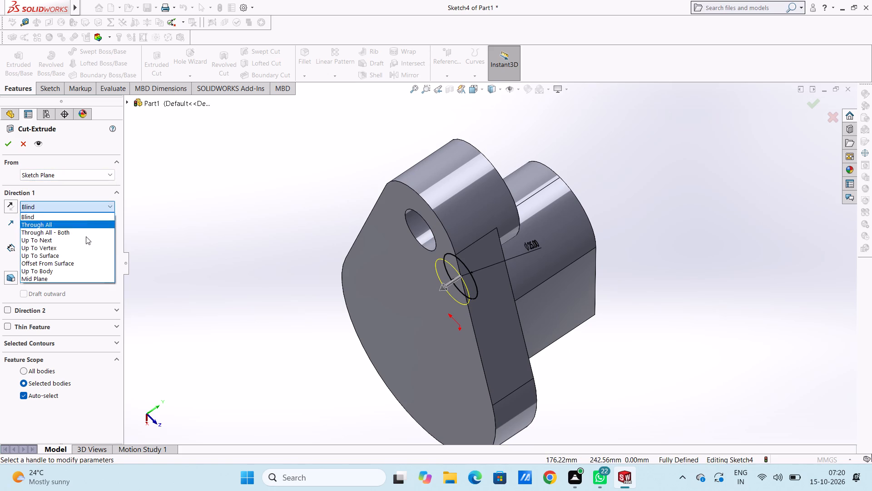
{"action": "left_click", "coordinate": [65, 259]}
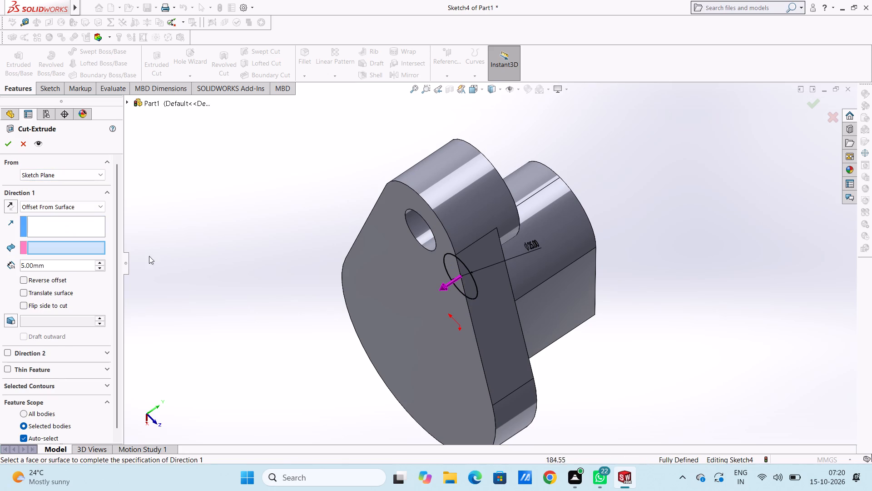
{"action": "left_click", "coordinate": [75, 201]}
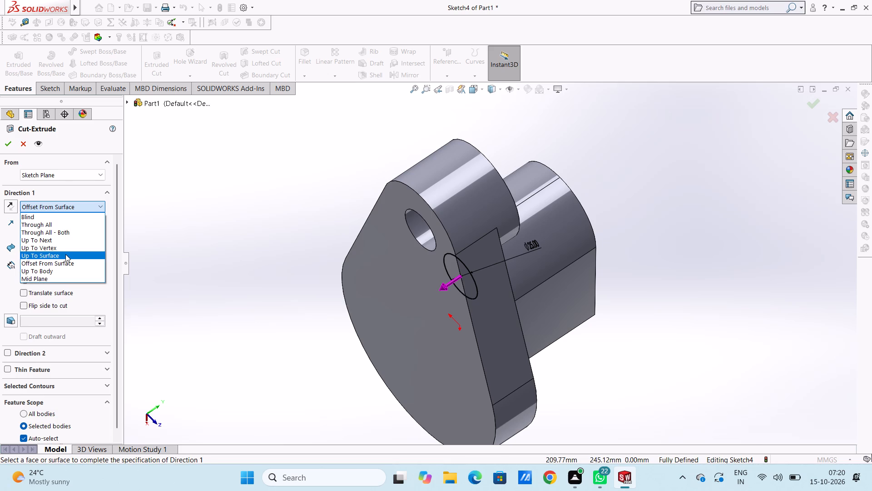
{"action": "left_click", "coordinate": [65, 254]}
{"action": "left_click", "coordinate": [396, 301]}
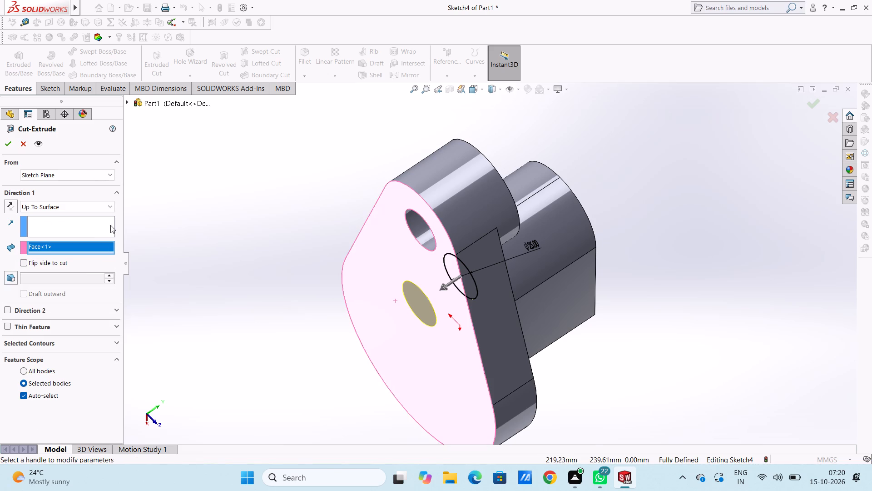
{"action": "left_click", "coordinate": [6, 145]}
{"action": "left_click", "coordinate": [257, 245]}
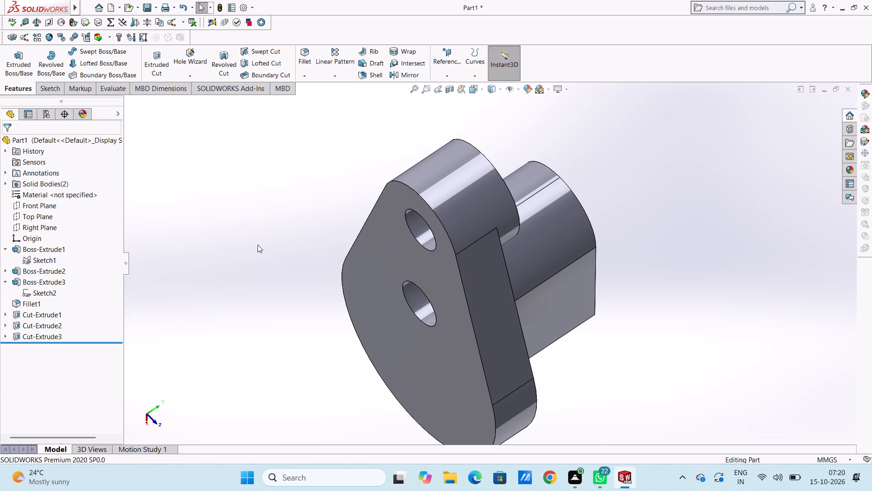
Examine the part from several angles, checking the boss, the block and their holes on the teardrop base.
{"action": "middle_click_drag", "start_coordinate": [317, 293], "coordinate": [263, 256]}
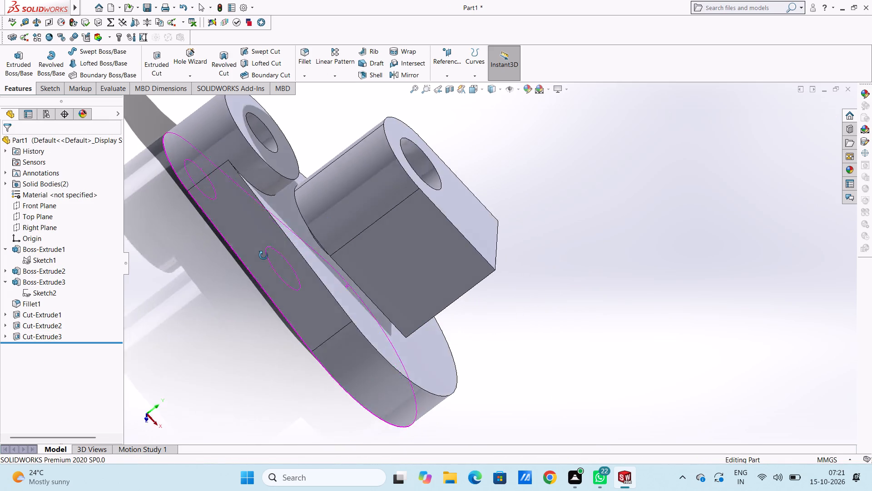
{"action": "middle_click_drag", "start_coordinate": [263, 256], "coordinate": [322, 309]}
{"action": "middle_click_drag", "start_coordinate": [306, 305], "coordinate": [203, 306]}
{"action": "scroll", "coordinate": [304, 312], "scroll_direction": "up", "scroll_amount": 3}
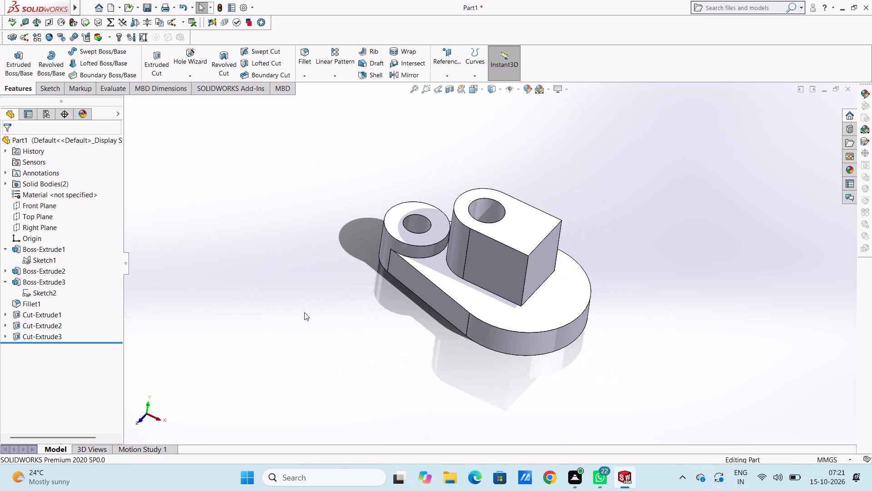
{"action": "middle_click_drag", "start_coordinate": [315, 304], "coordinate": [339, 313]}
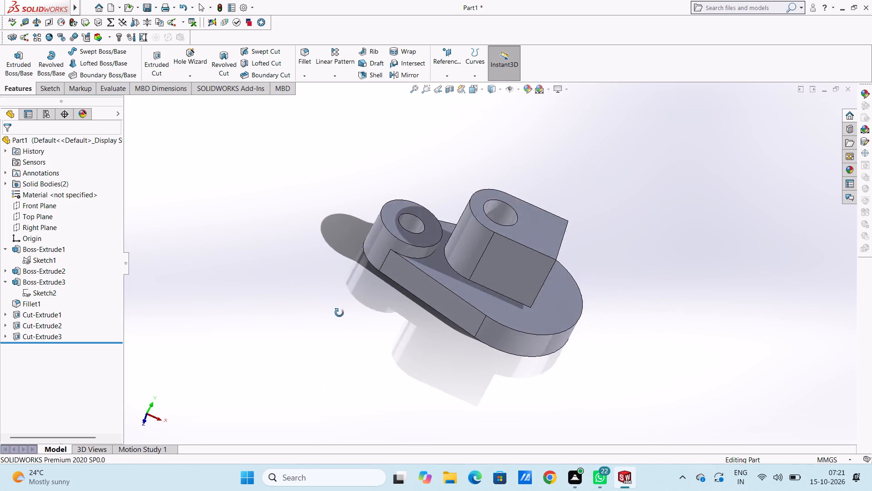
{"action": "middle_click_drag", "start_coordinate": [339, 313], "coordinate": [400, 350]}
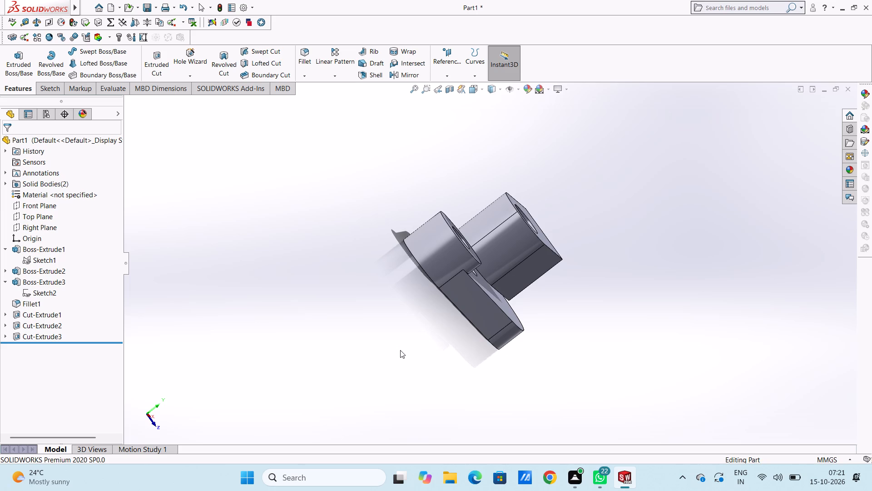
{"action": "middle_click_drag", "start_coordinate": [400, 350], "coordinate": [373, 291]}
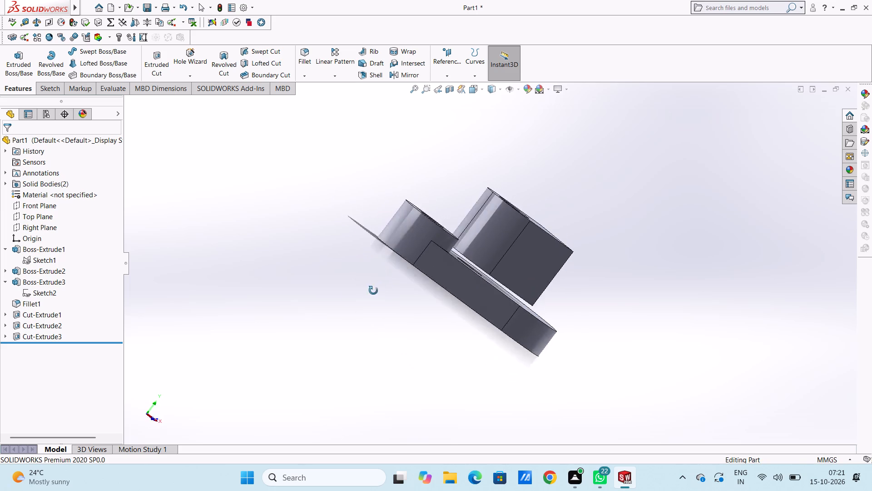
{"action": "middle_click_drag", "start_coordinate": [373, 291], "coordinate": [387, 287]}
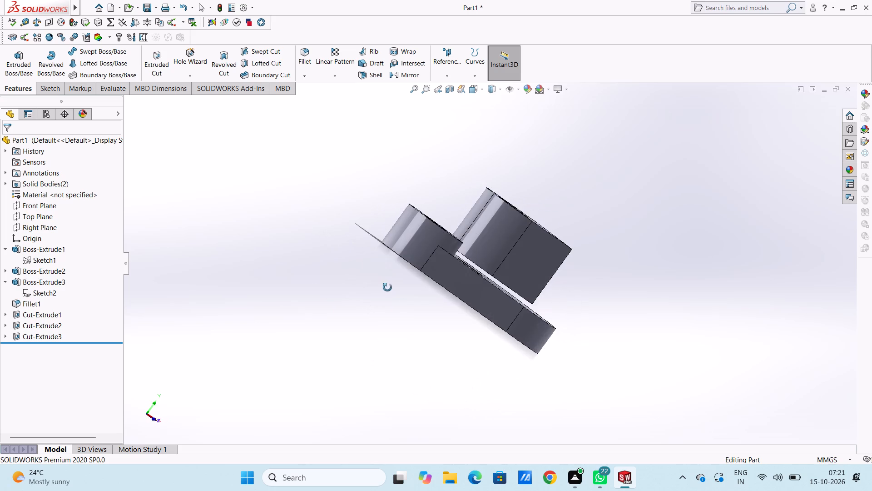
{"action": "middle_click_drag", "start_coordinate": [387, 287], "coordinate": [377, 306]}
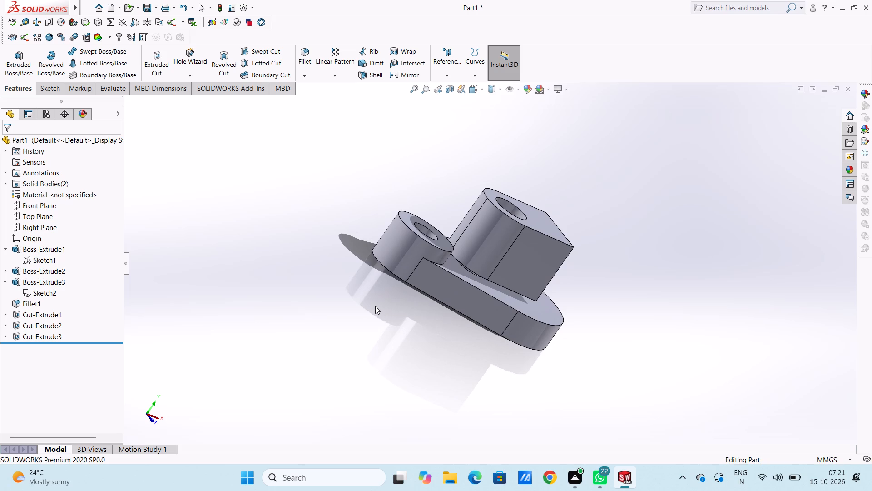
{"action": "middle_click_drag", "start_coordinate": [375, 306], "coordinate": [310, 294]}
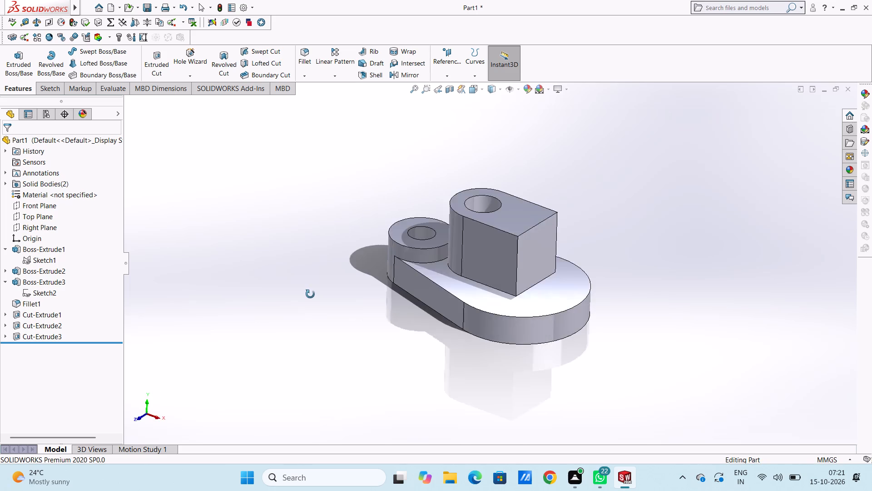
{"action": "middle_click_drag", "start_coordinate": [310, 294], "coordinate": [343, 312]}
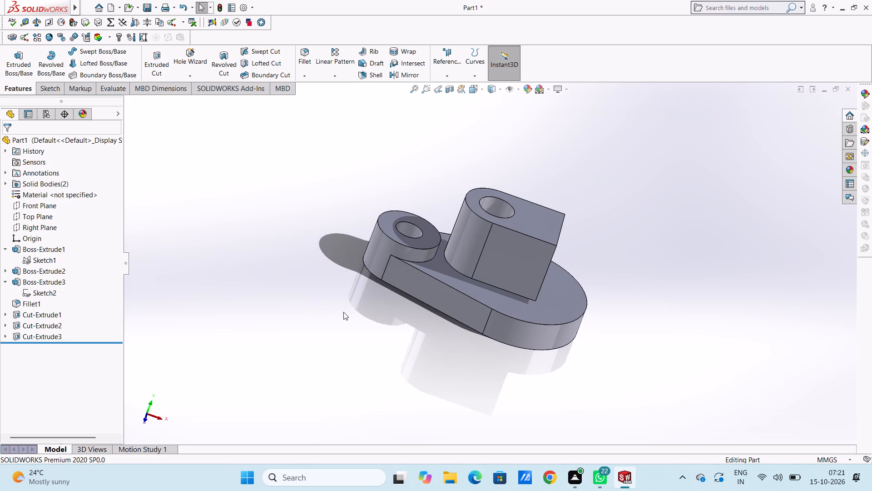
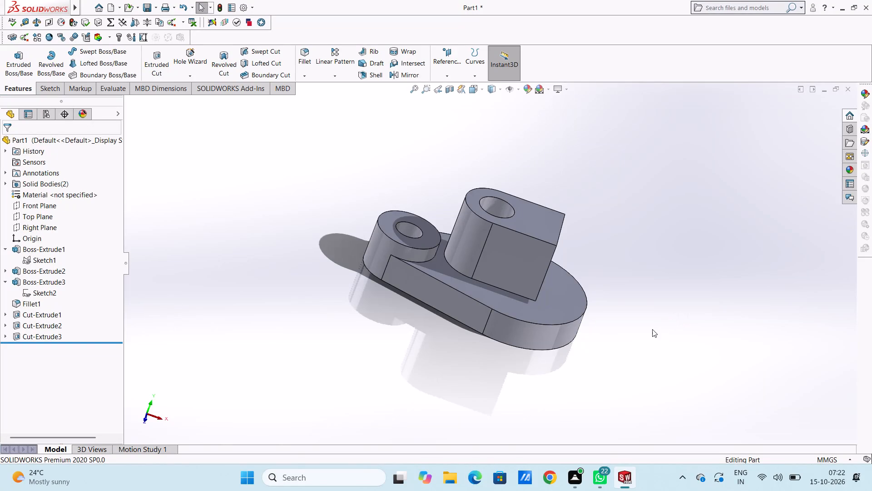
Sketch a rectangle 38 mm high and 20 mm wide on the block's flat front face, starting from the base's top edge.
{"action": "key", "text": "ctrl+1"}
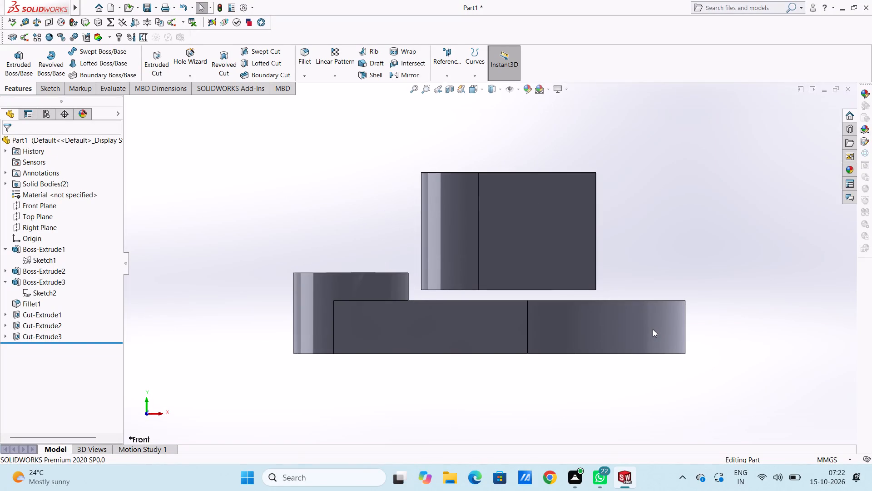
{"action": "scroll", "coordinate": [562, 238], "scroll_direction": "up", "scroll_amount": 2}
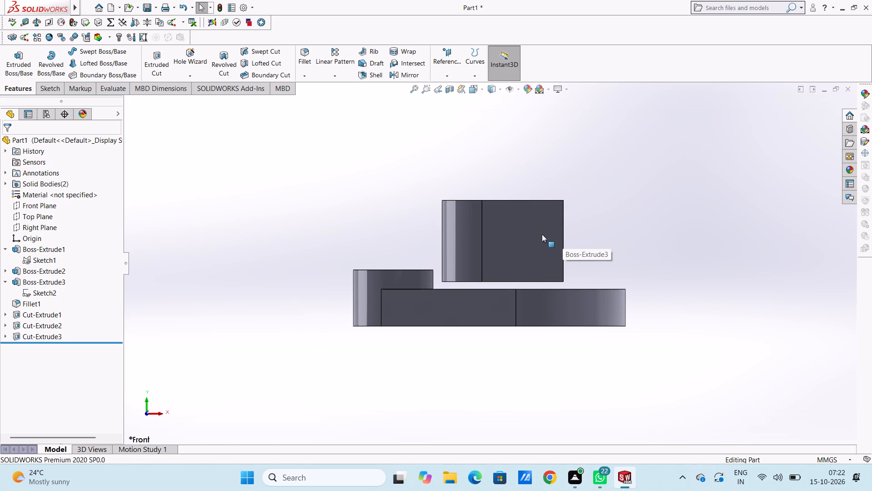
{"action": "left_click", "coordinate": [542, 234]}
{"action": "double_click", "coordinate": [580, 208]}
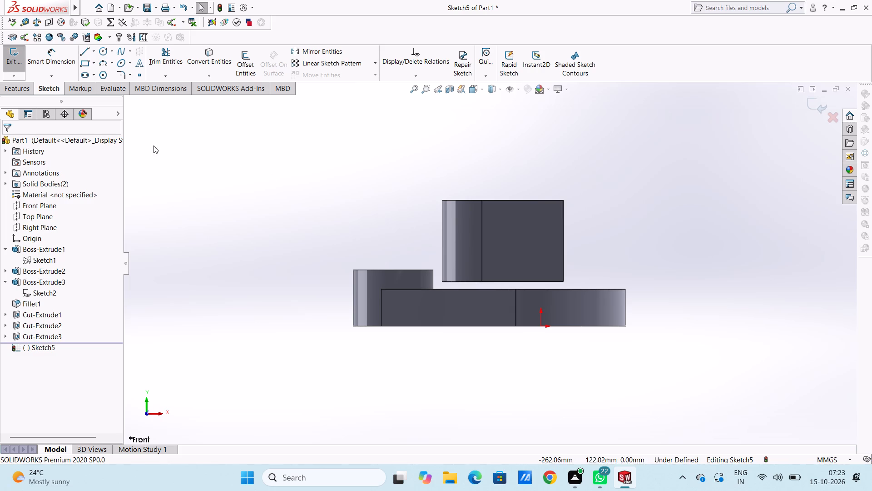
{"action": "left_click", "coordinate": [84, 64]}
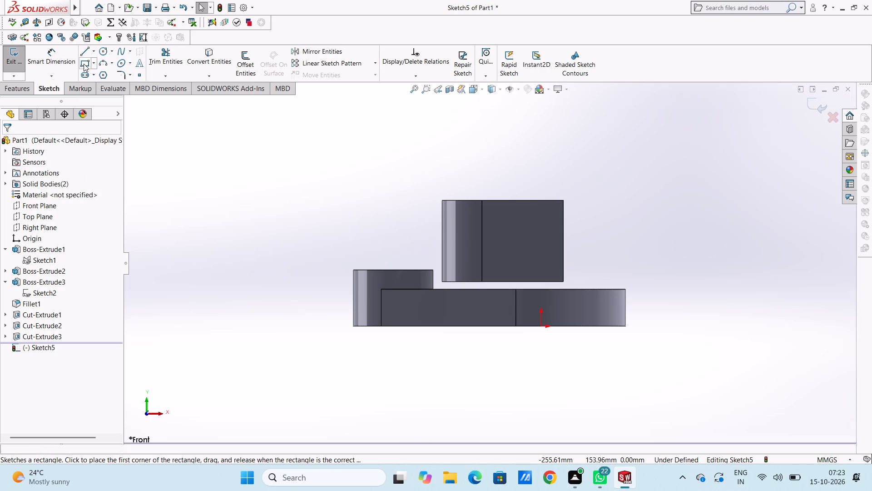
{"action": "left_click", "coordinate": [555, 289]}
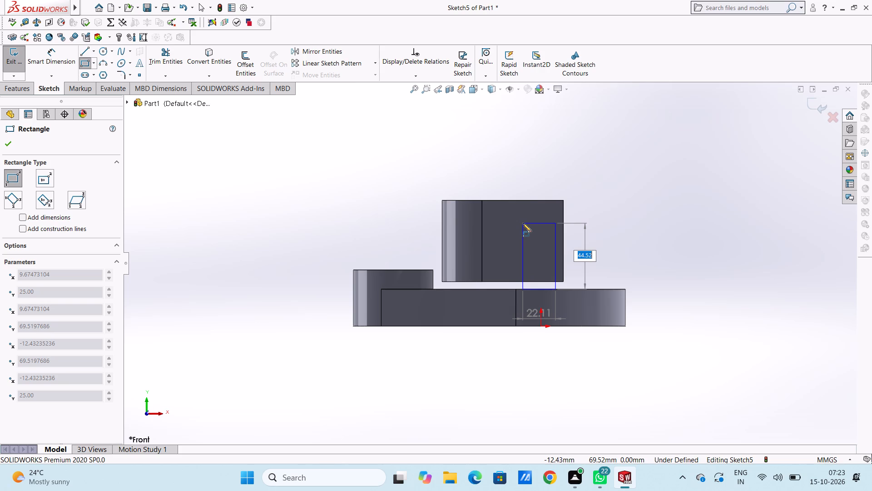
{"action": "type", "text": "38"}
{"action": "key", "text": "Return"}
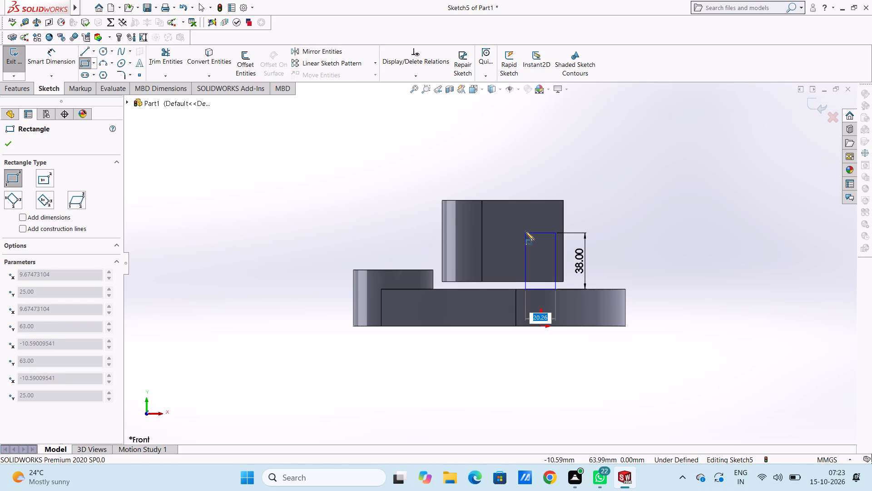
{"action": "type", "text": "20"}
{"action": "key", "text": "Return"}
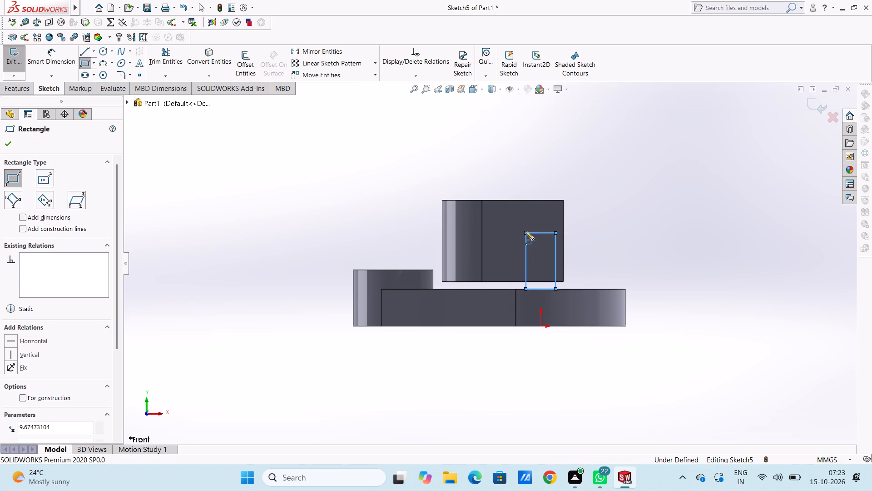
{"action": "left_click", "coordinate": [11, 143]}
{"action": "left_click", "coordinate": [295, 162]}
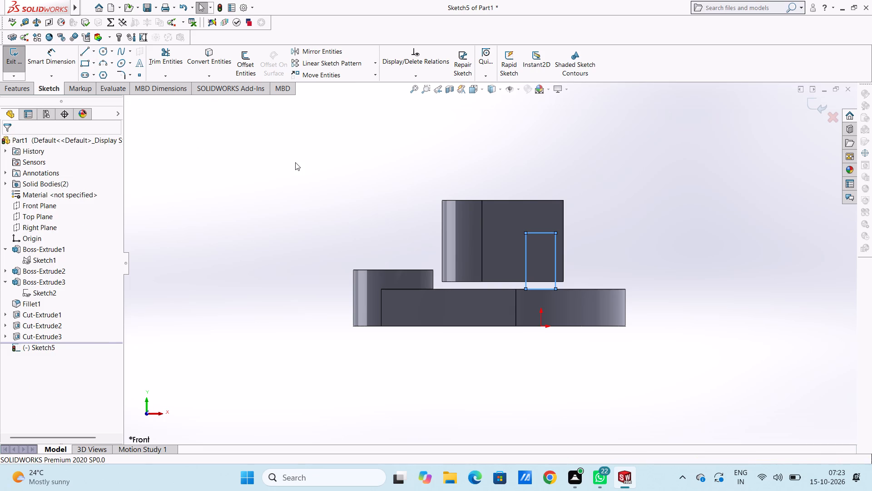
Dimension the rectangle's height at 38 mm.
{"action": "left_click", "coordinate": [63, 64]}
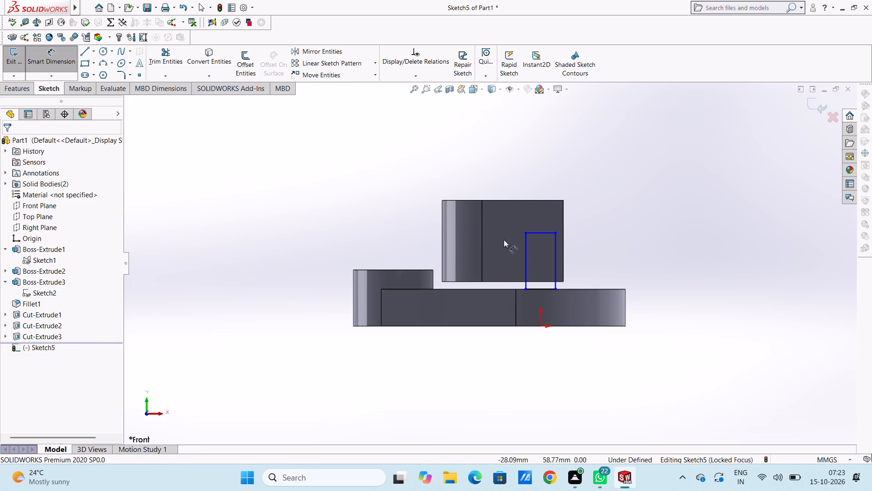
{"action": "left_click", "coordinate": [526, 249]}
{"action": "left_click", "coordinate": [278, 242]}
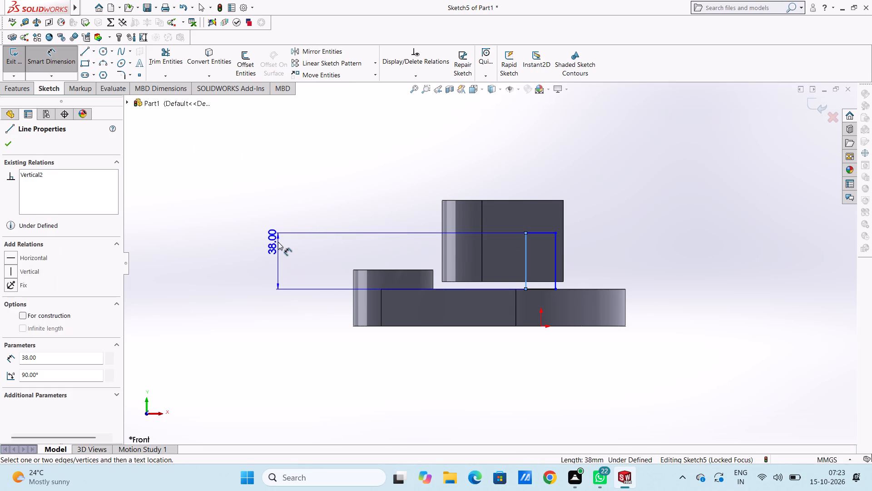
{"action": "left_click", "coordinate": [242, 227]}
{"action": "left_click", "coordinate": [231, 220]}
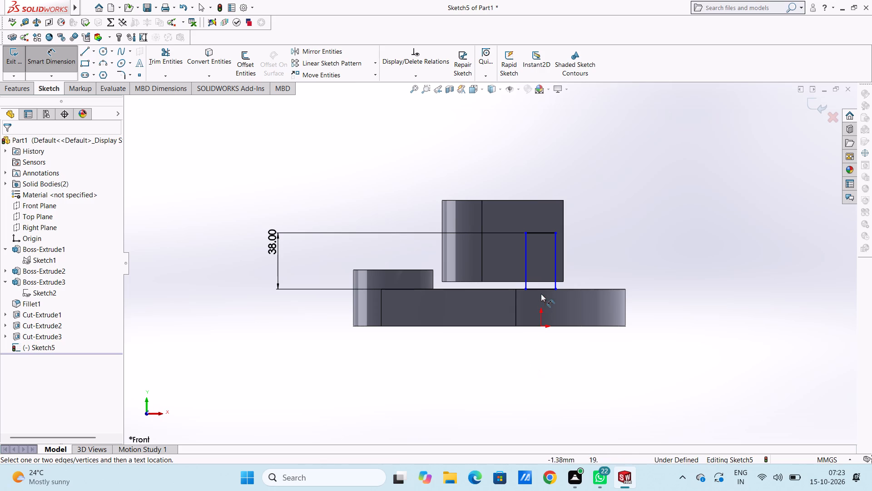
Centre the rectangle about the origin with a 10 mm horizontal dimension from each of its lower corners to the origin.
{"action": "left_click", "coordinate": [556, 289]}
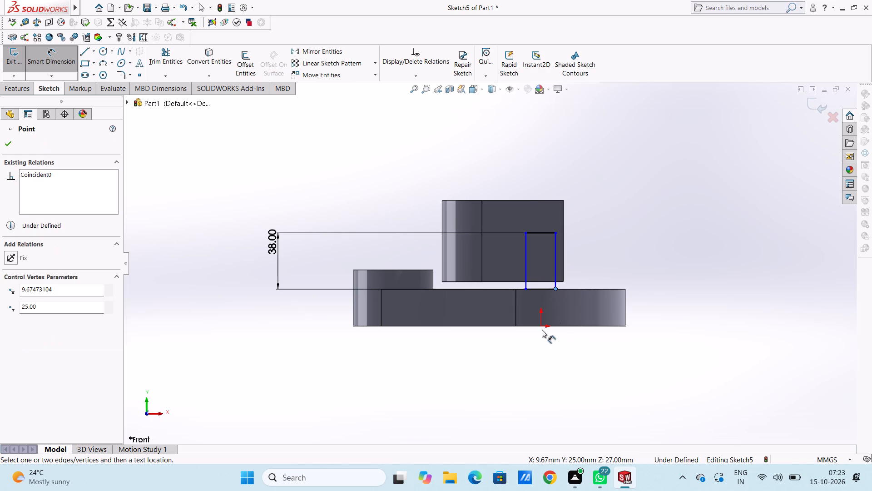
{"action": "left_click", "coordinate": [542, 326]}
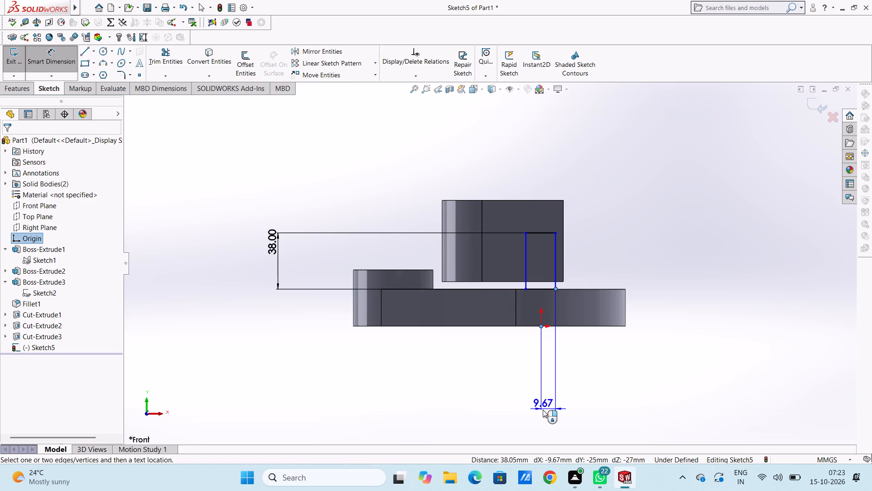
{"action": "left_click", "coordinate": [542, 410]}
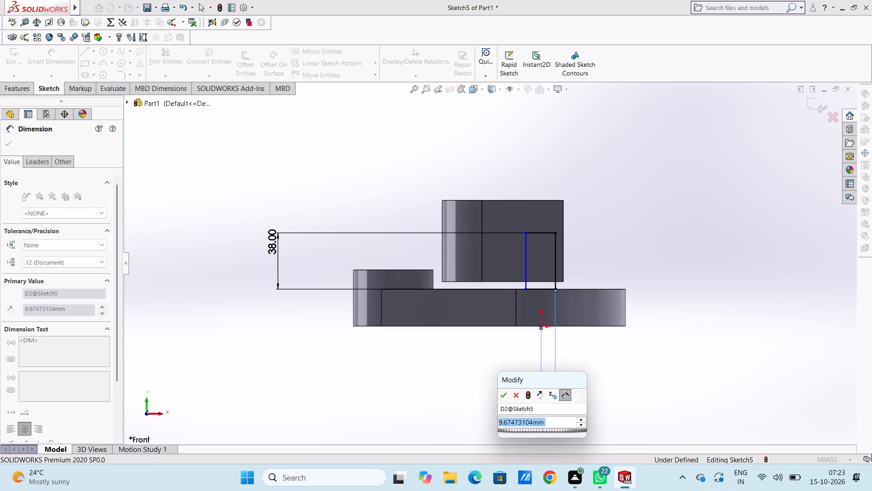
{"action": "type", "text": "10"}
{"action": "key", "text": "Return"}
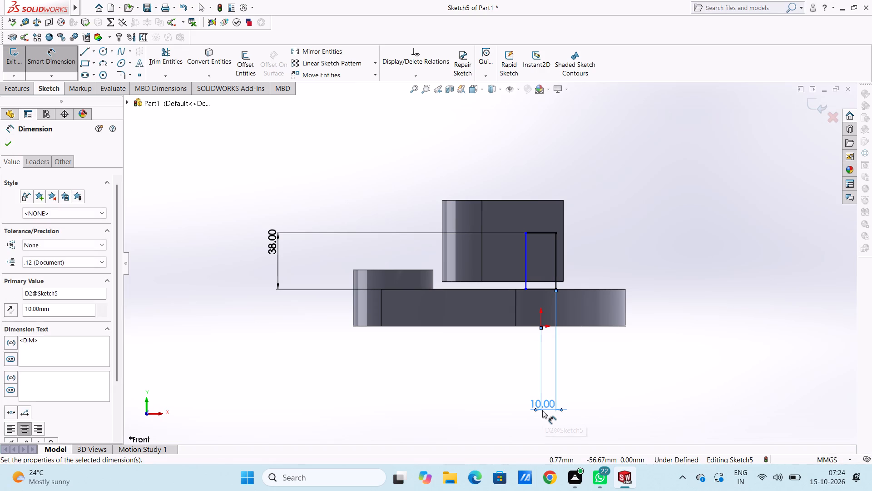
{"action": "left_click", "coordinate": [607, 215]}
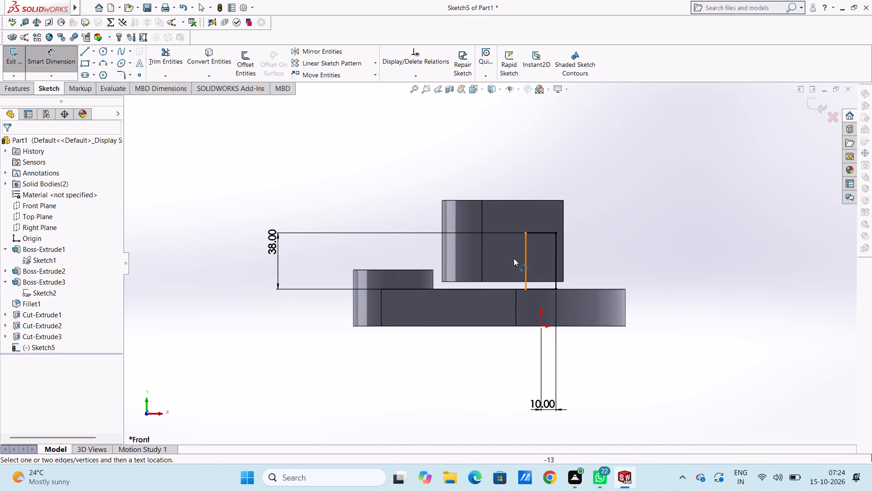
{"action": "left_click", "coordinate": [526, 290]}
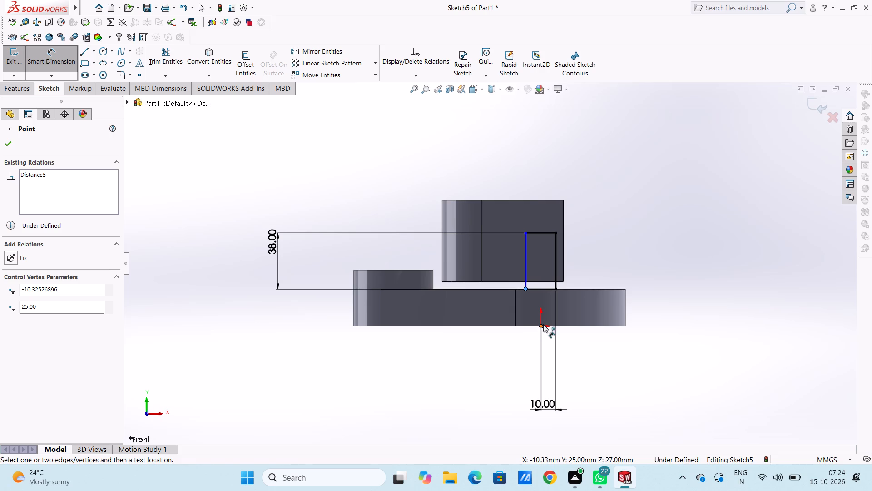
{"action": "left_click", "coordinate": [543, 326]}
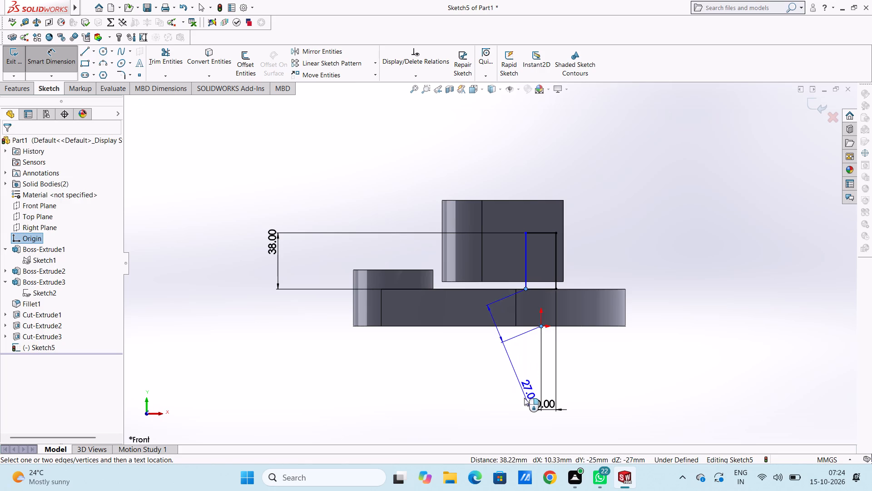
{"action": "left_click", "coordinate": [532, 415]}
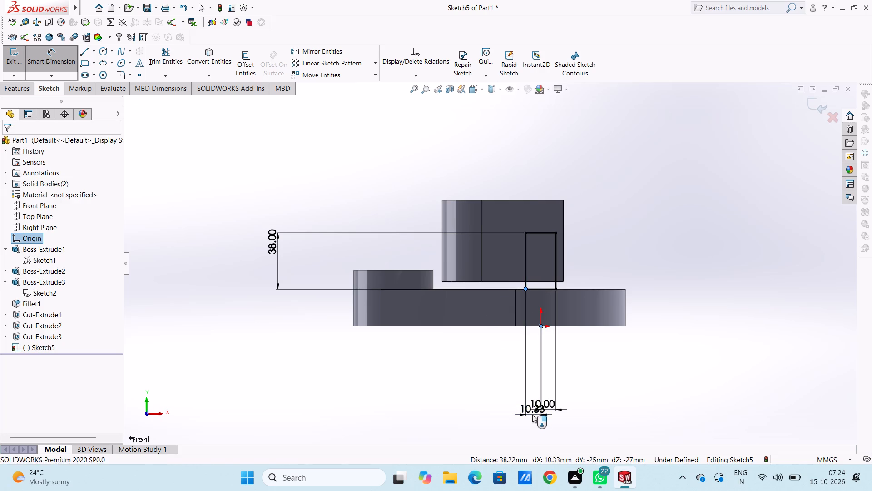
{"action": "type", "text": "10"}
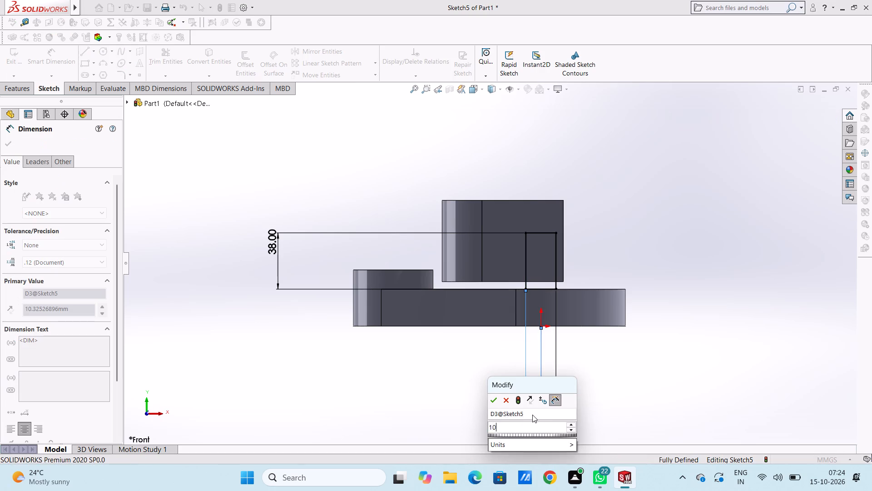
{"action": "key", "text": "Return"}
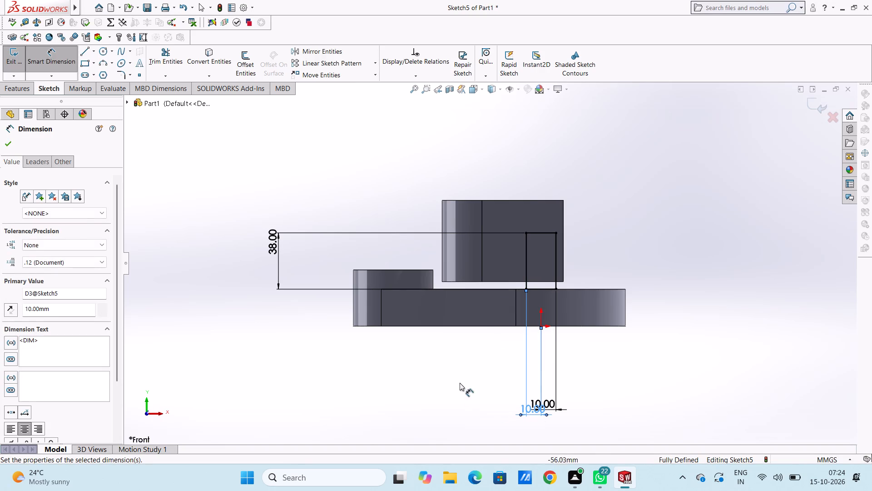
{"action": "left_click", "coordinate": [468, 378]}
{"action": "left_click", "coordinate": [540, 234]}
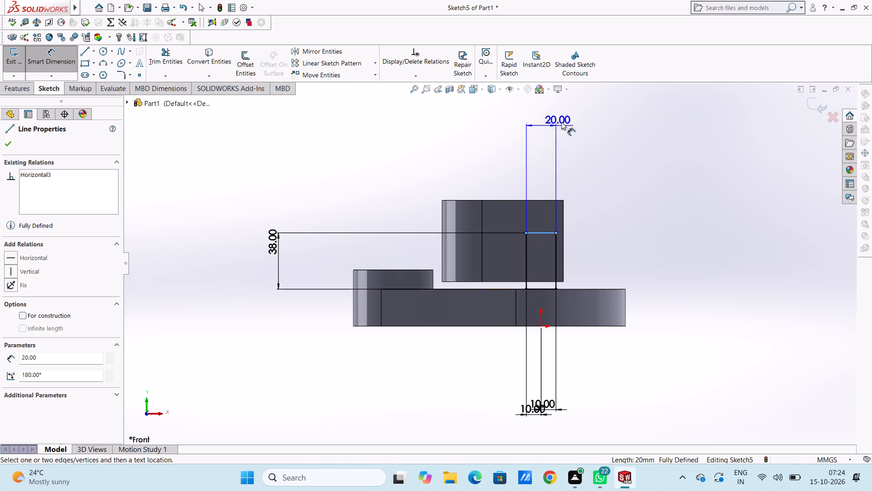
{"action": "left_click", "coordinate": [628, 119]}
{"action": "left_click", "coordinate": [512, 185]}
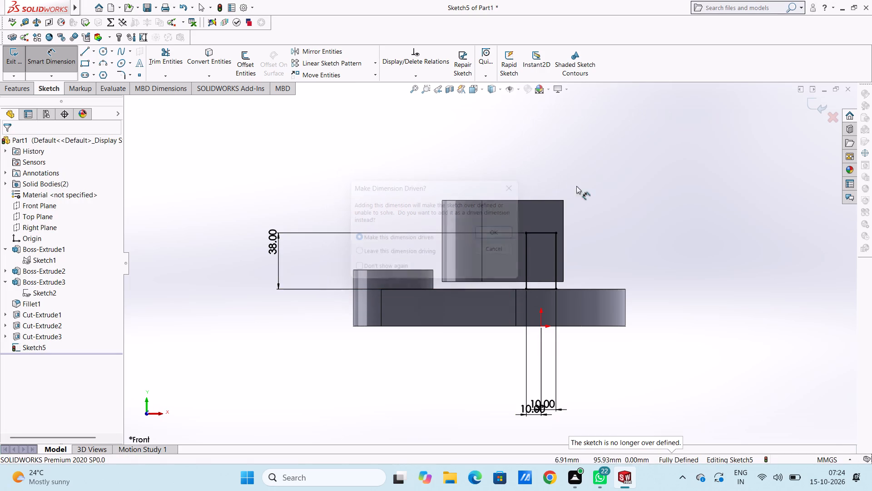
Cap the rectangle with a three-point arc of 10 mm radius joining its upper corners, tangent to both vertical sides.
{"action": "scroll", "coordinate": [596, 218], "scroll_direction": "down", "scroll_amount": 1}
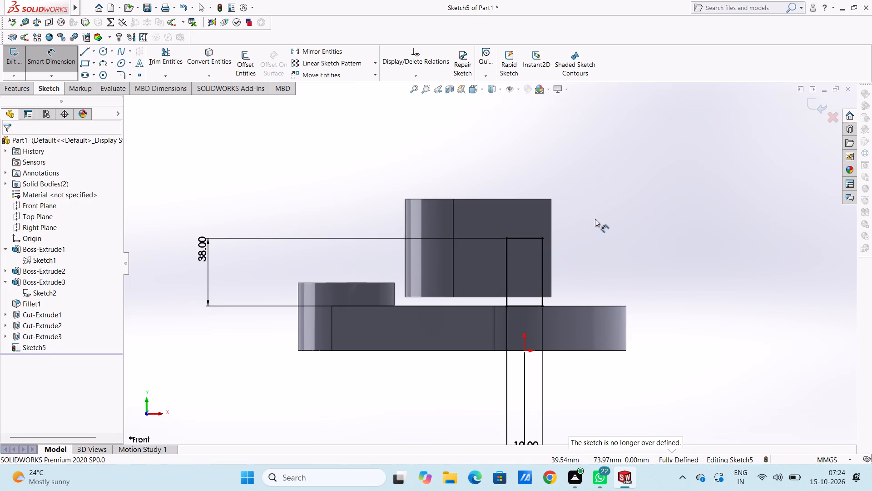
{"action": "middle_click_drag", "start_coordinate": [594, 220], "coordinate": [609, 240]}
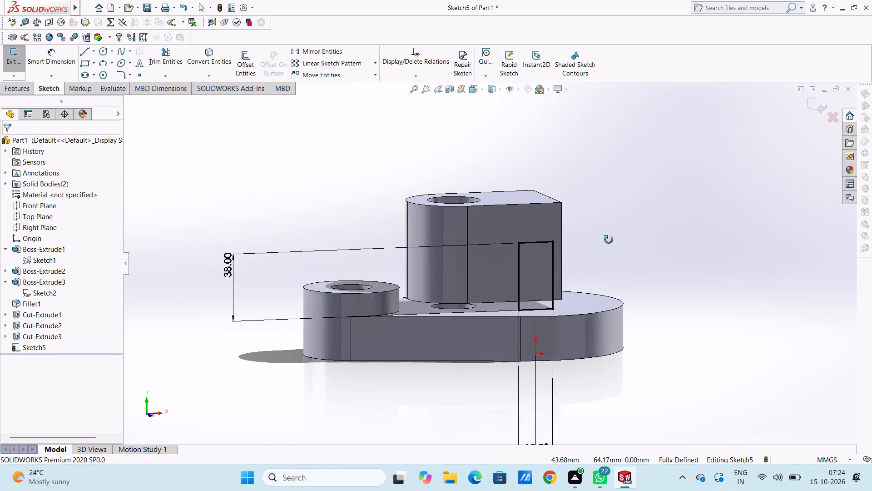
{"action": "middle_click_drag", "start_coordinate": [609, 240], "coordinate": [584, 219]}
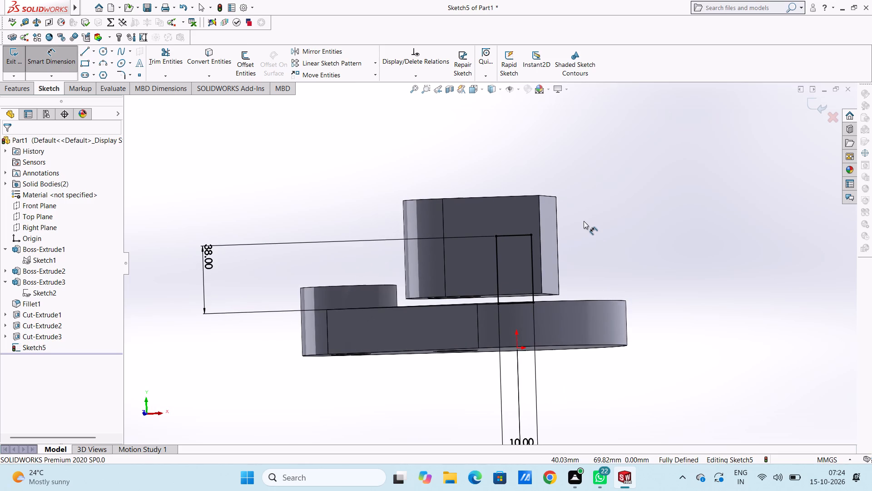
{"action": "key", "text": "ctrl+1"}
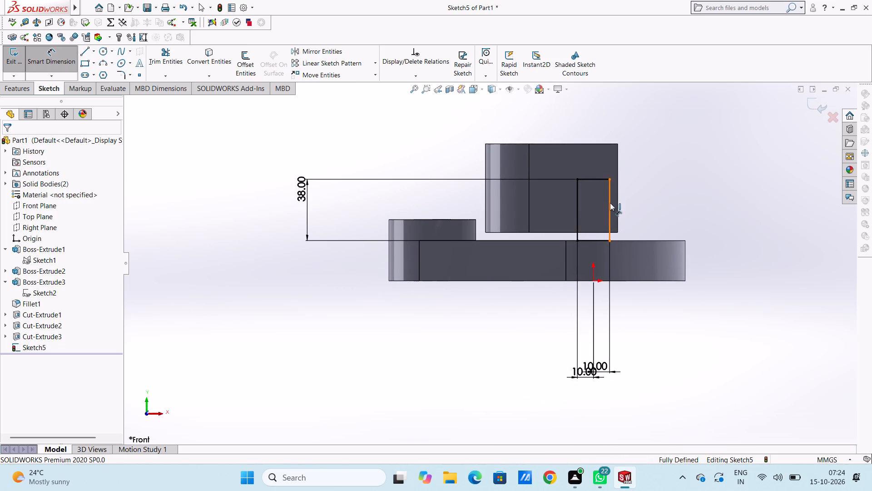
{"action": "scroll", "coordinate": [614, 130], "scroll_direction": "down", "scroll_amount": 3}
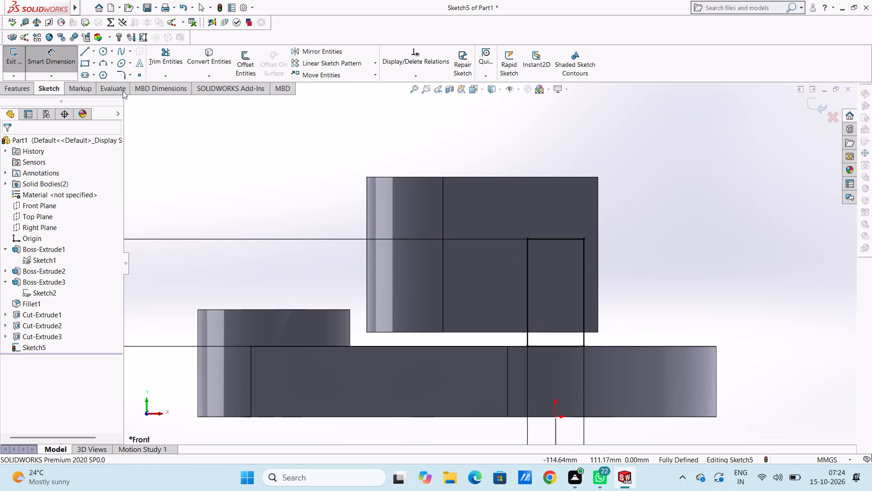
{"action": "left_click", "coordinate": [101, 66]}
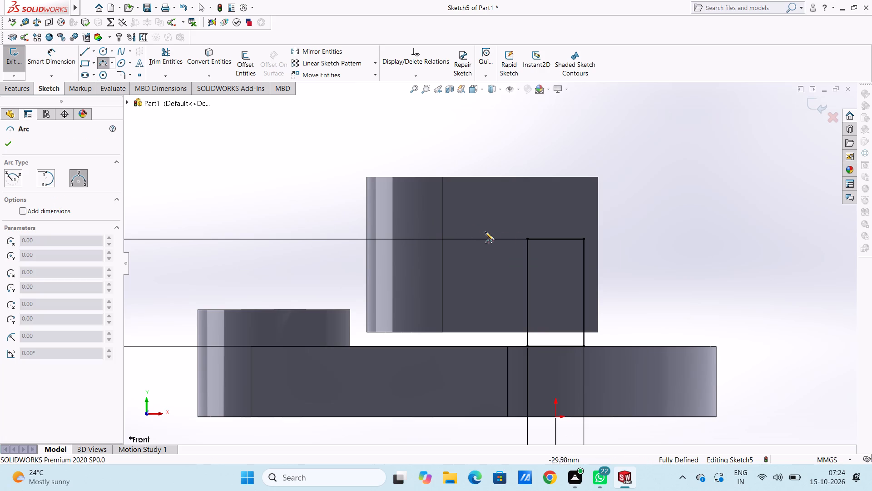
{"action": "left_click", "coordinate": [526, 240]}
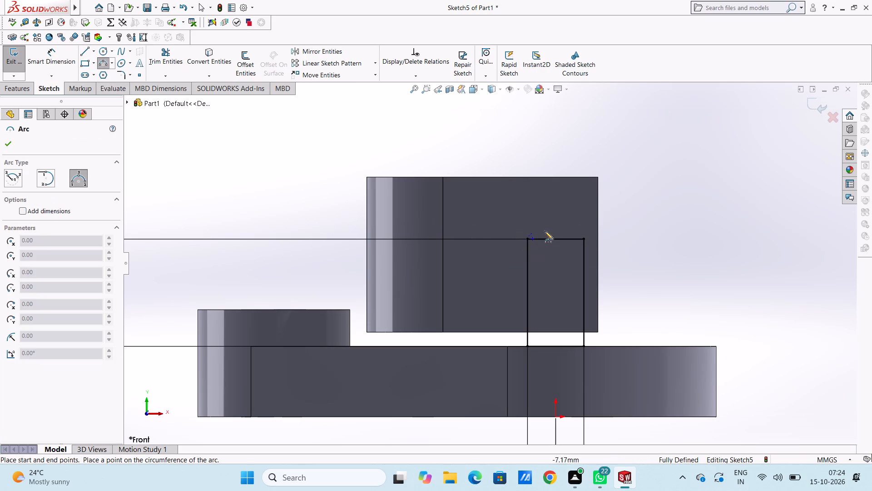
{"action": "left_click", "coordinate": [585, 240]}
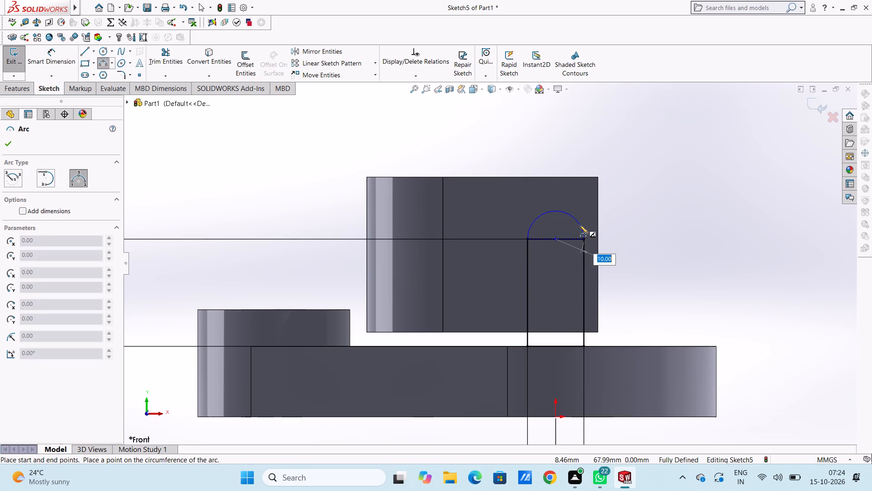
{"action": "left_click", "coordinate": [580, 225]}
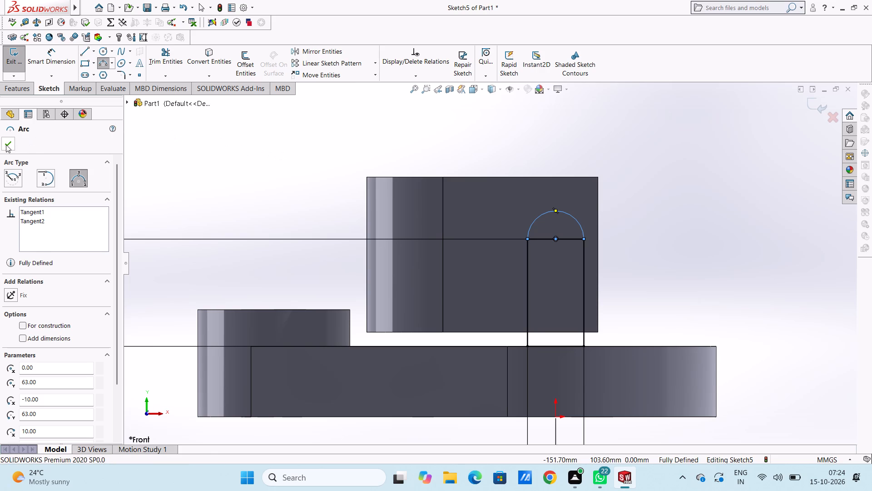
{"action": "left_click", "coordinate": [6, 145]}
{"action": "left_click", "coordinate": [213, 184]}
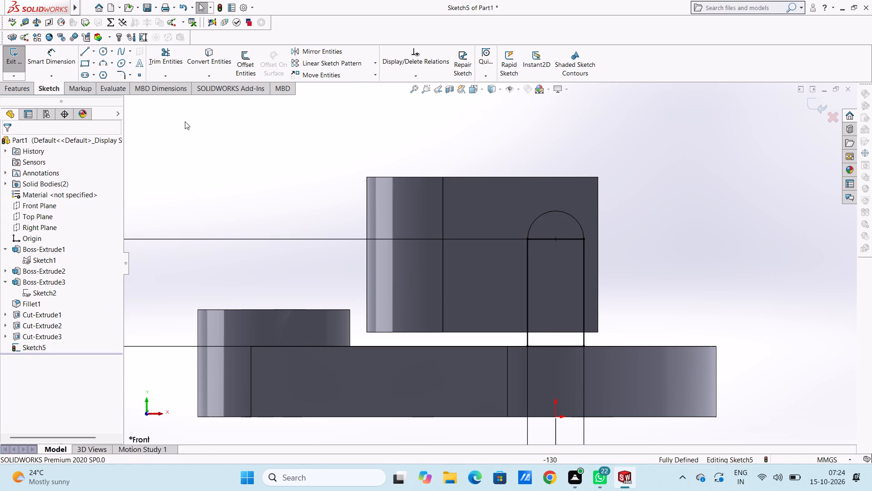
Sketch a circle of about 11.3 mm diameter centred on the profile's top arc centre.
{"action": "left_click", "coordinate": [104, 50]}
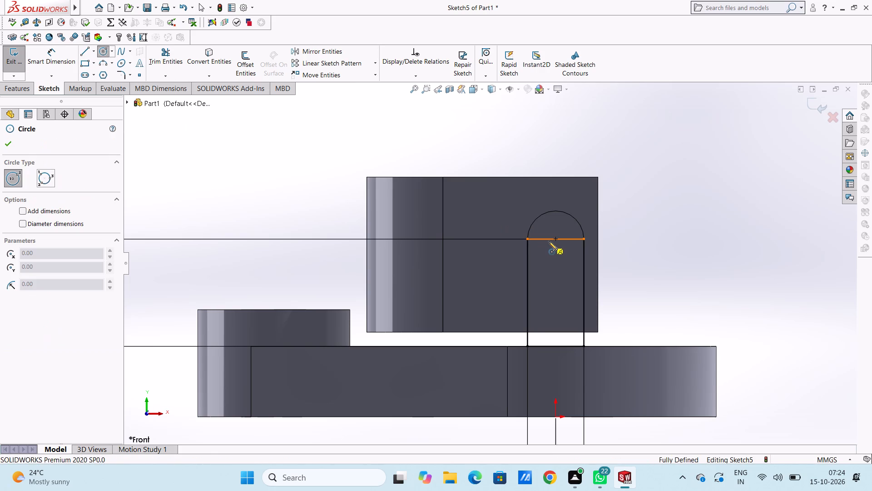
{"action": "left_click", "coordinate": [555, 239]}
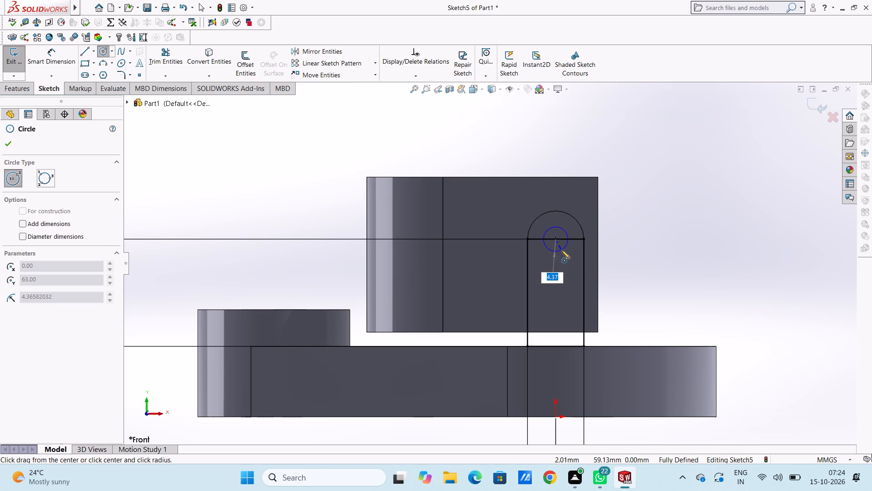
{"action": "left_click", "coordinate": [562, 254]}
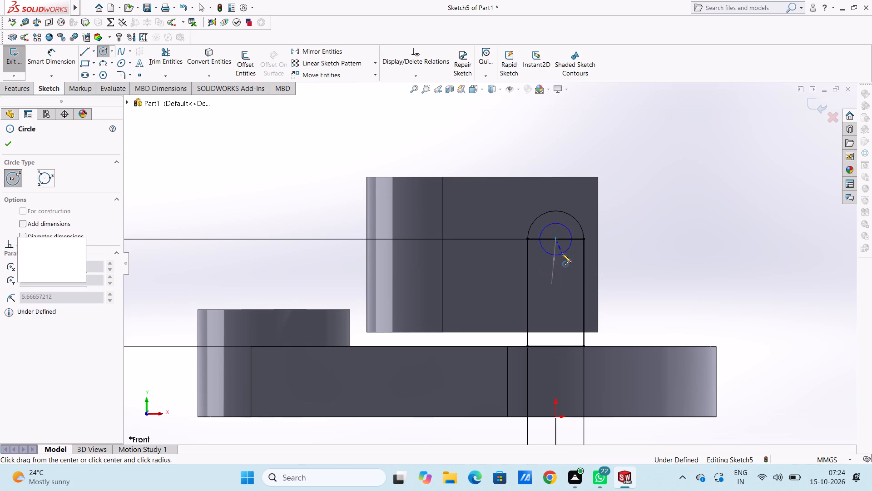
{"action": "left_click", "coordinate": [10, 144]}
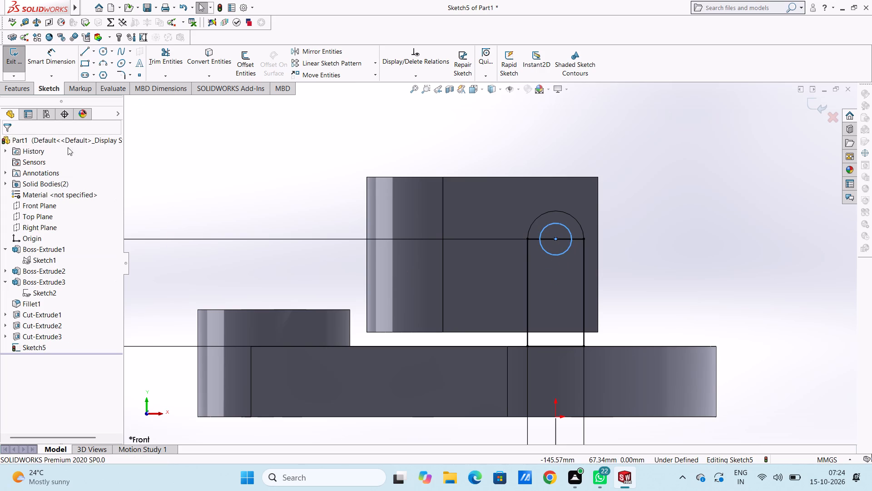
{"action": "left_click", "coordinate": [221, 173]}
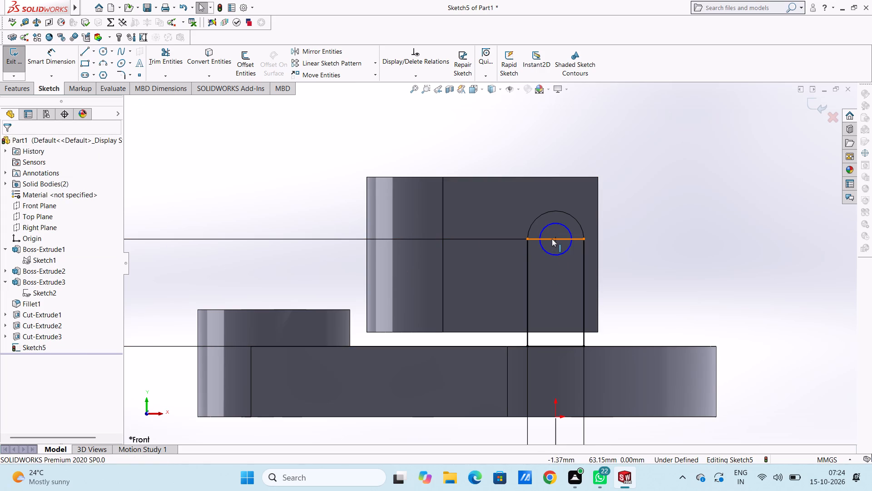
Delete the 20 mm horizontal line separating the rectangle from the arc cap.
{"action": "left_click", "coordinate": [552, 239]}
{"action": "right_click", "coordinate": [743, 173]}
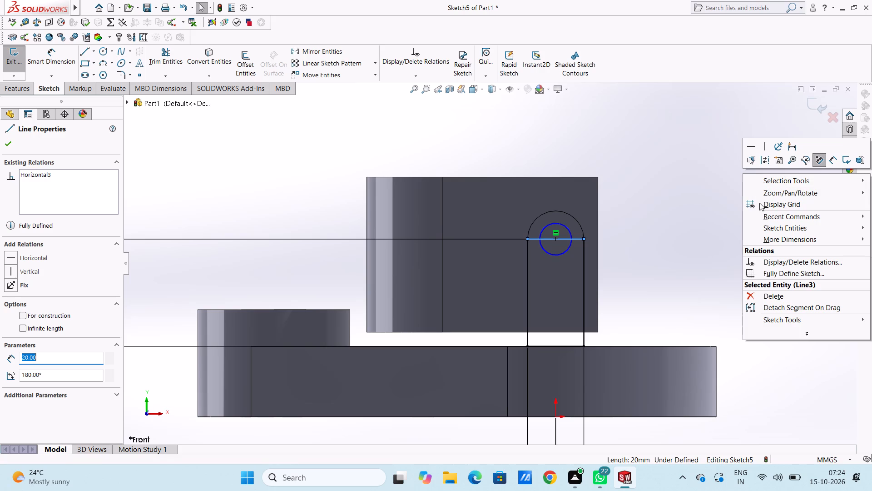
{"action": "left_click", "coordinate": [778, 292]}
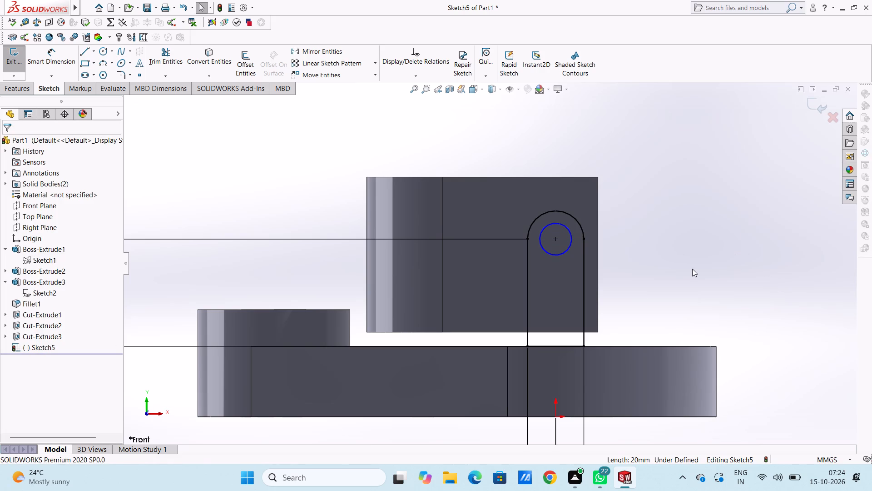
{"action": "left_click", "coordinate": [266, 150]}
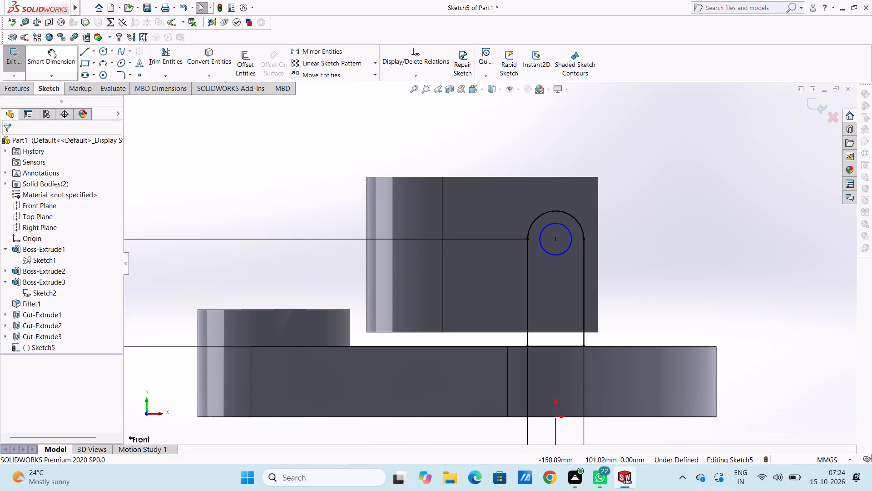
Dimension the circle's diameter at 12 mm.
{"action": "left_click", "coordinate": [52, 50]}
{"action": "left_click", "coordinate": [558, 225]}
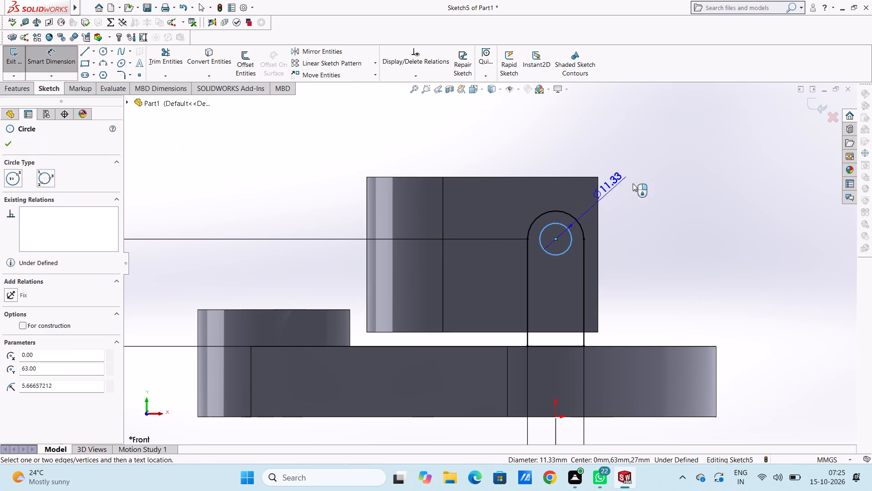
{"action": "left_click", "coordinate": [697, 170]}
{"action": "type", "text": "12"}
{"action": "key", "text": "Return"}
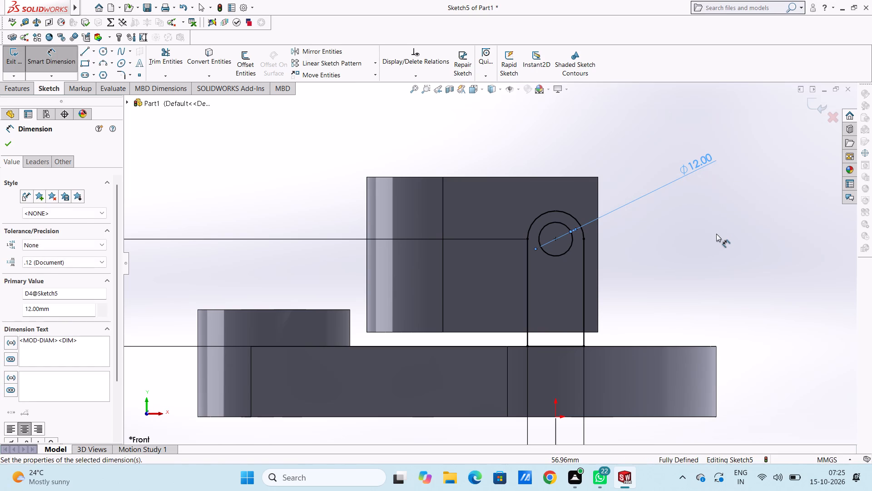
{"action": "left_click", "coordinate": [716, 234]}
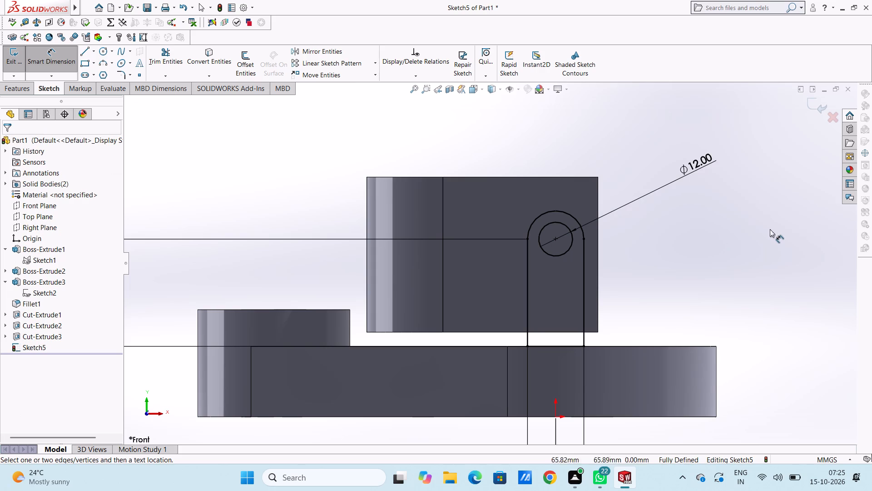
Extrude the round-topped profile with its hole as a blind 12 mm boss outward from the block's front face, merging the result.
{"action": "middle_click_drag", "start_coordinate": [753, 246], "coordinate": [713, 273]}
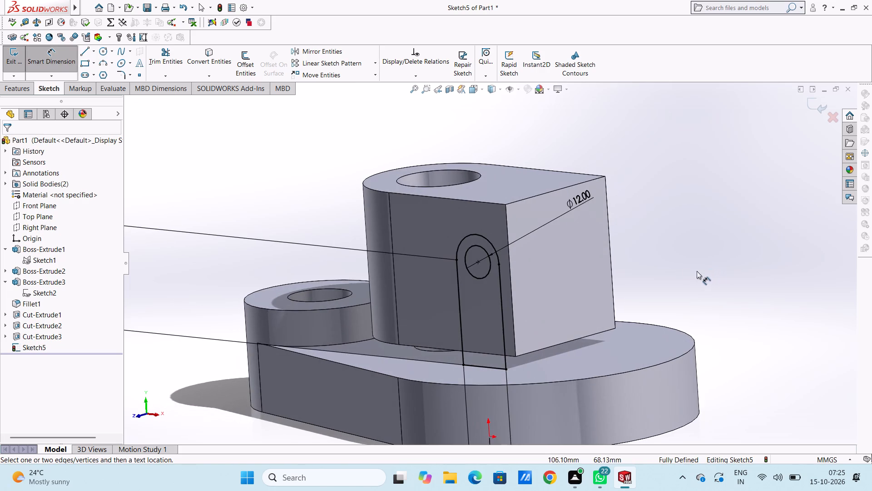
{"action": "scroll", "coordinate": [686, 272], "scroll_direction": "up", "scroll_amount": 2}
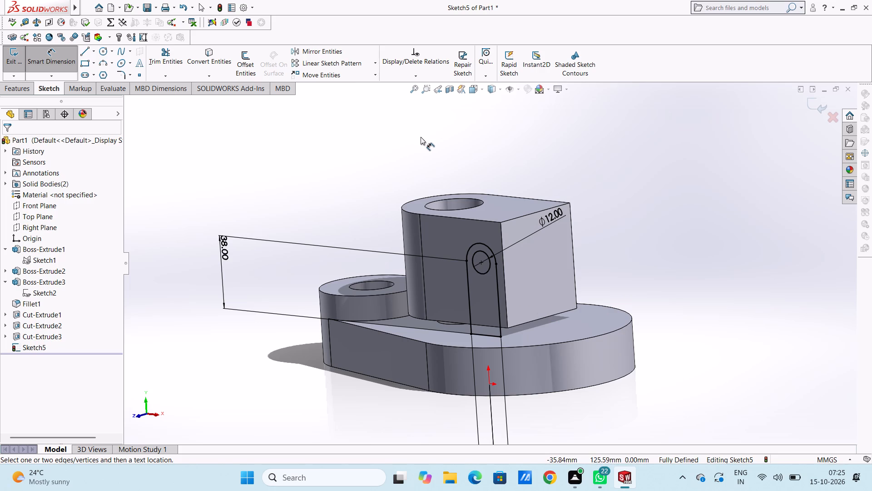
{"action": "left_click", "coordinate": [60, 60]}
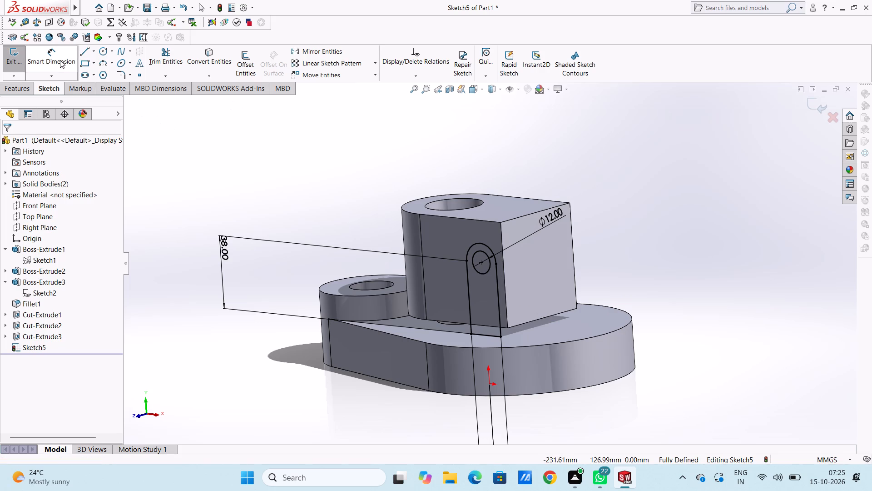
{"action": "left_click", "coordinate": [24, 91]}
{"action": "left_click", "coordinate": [18, 62]}
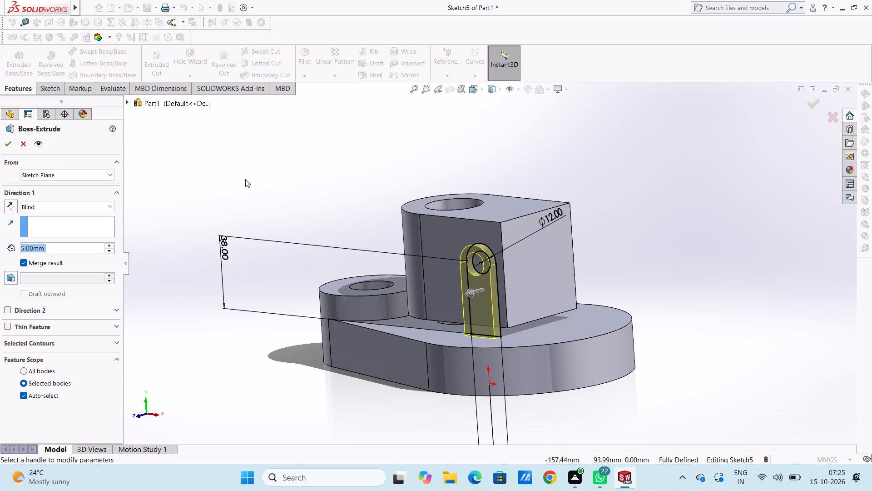
{"action": "type", "text": "12"}
{"action": "key", "text": "Return"}
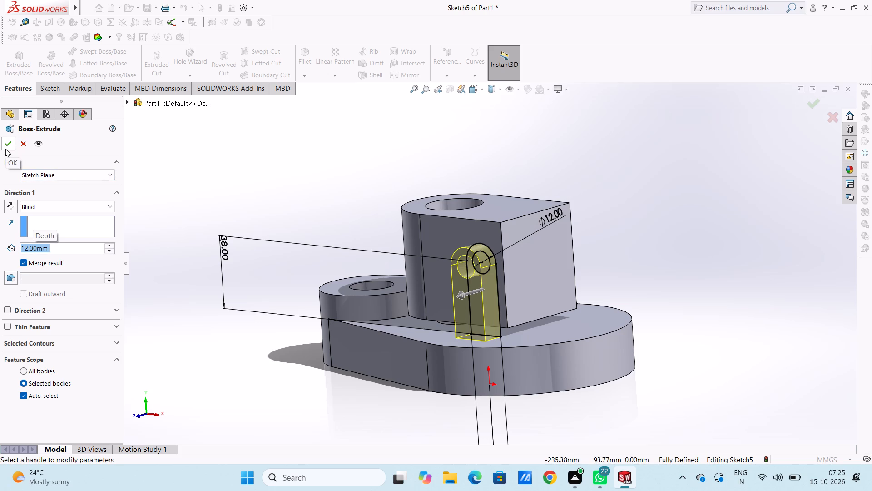
{"action": "left_click", "coordinate": [6, 145]}
{"action": "left_click", "coordinate": [321, 194]}
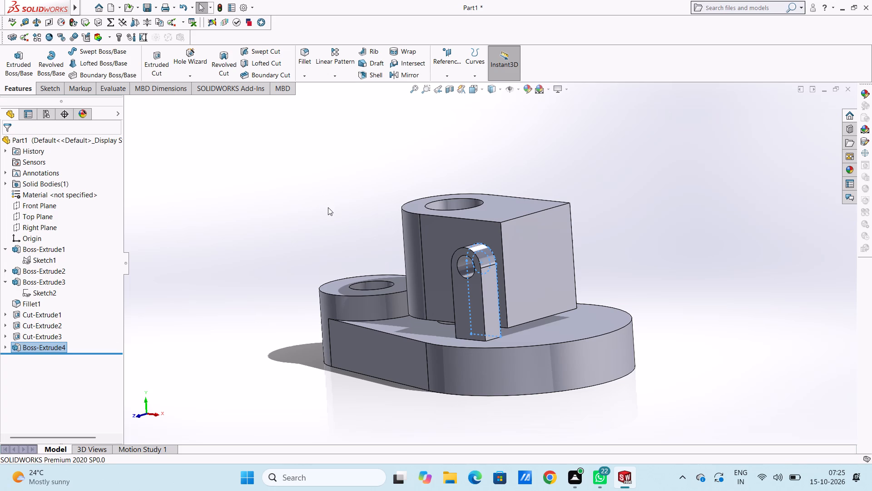
On the block's front face inside the lug's hole, sketch a circle of 6 mm radius matching the hole's edge and centre.
{"action": "middle_click_drag", "start_coordinate": [328, 207], "coordinate": [390, 220]}
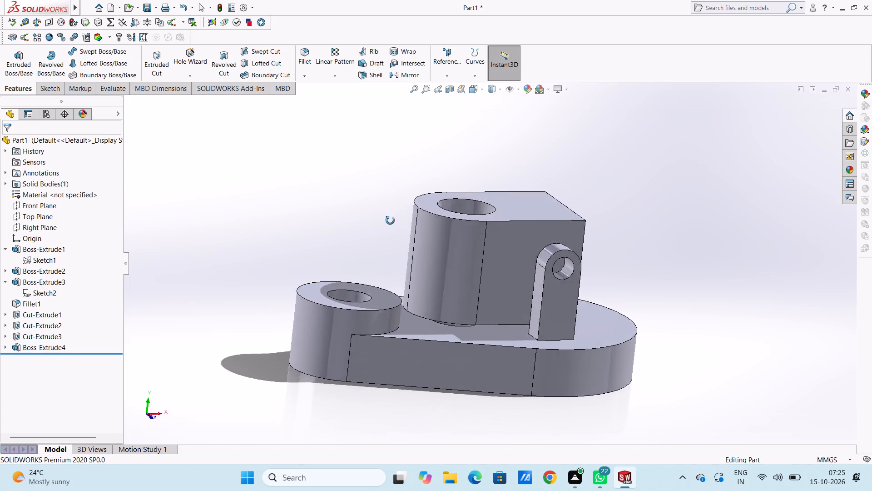
{"action": "middle_click_drag", "start_coordinate": [390, 220], "coordinate": [380, 216]}
{"action": "scroll", "coordinate": [391, 222], "scroll_direction": "up", "scroll_amount": 1}
{"action": "middle_click_drag", "start_coordinate": [359, 199], "coordinate": [334, 199]}
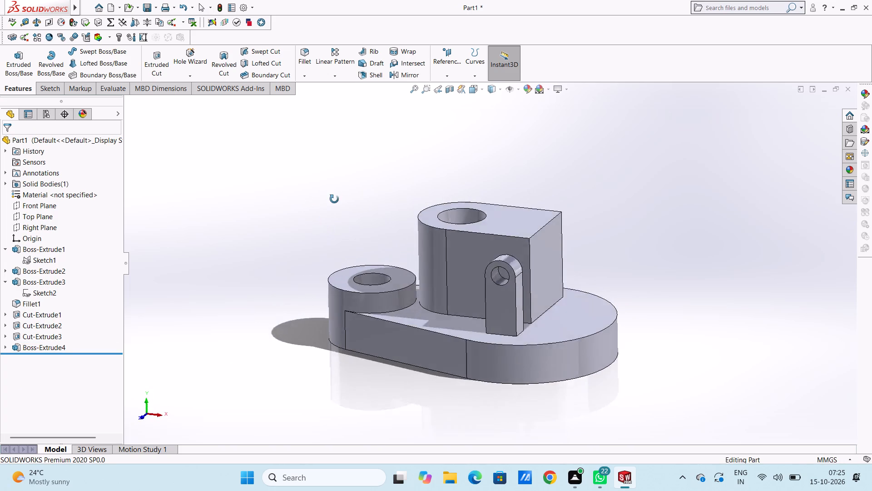
{"action": "middle_click_drag", "start_coordinate": [334, 199], "coordinate": [347, 187]}
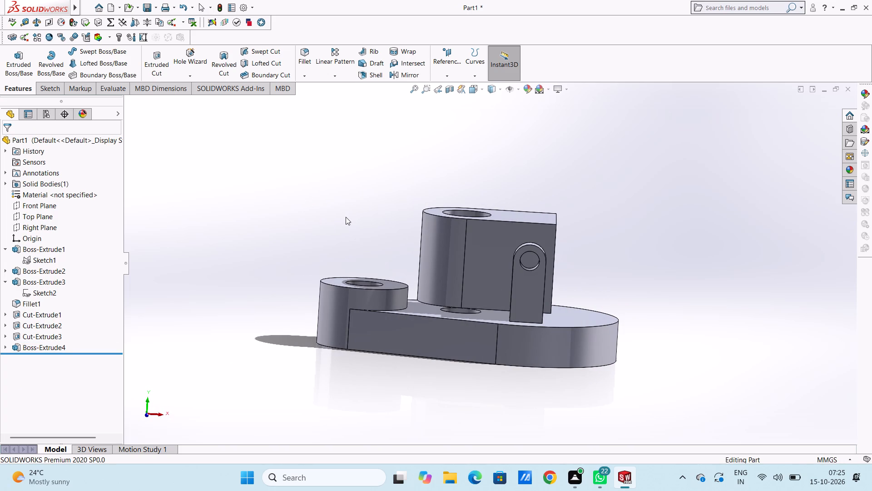
{"action": "key", "text": "ctrl+1"}
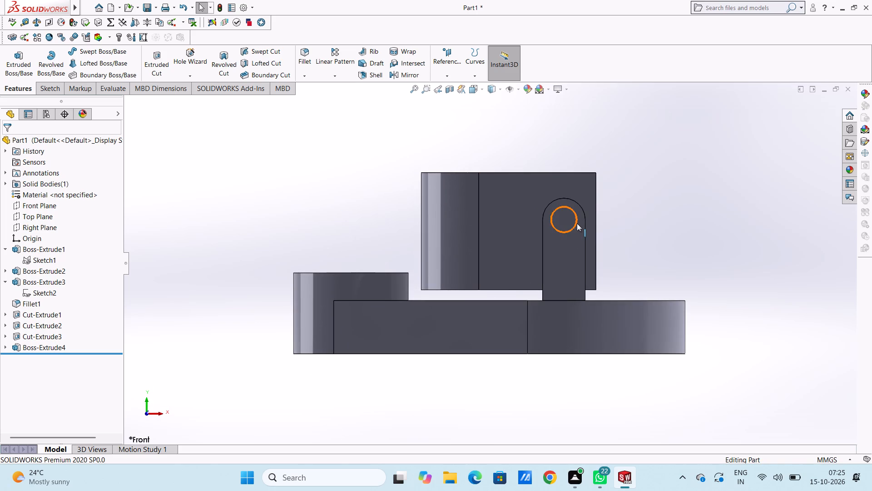
{"action": "scroll", "coordinate": [577, 223], "scroll_direction": "up", "scroll_amount": 2}
{"action": "scroll", "coordinate": [577, 223], "scroll_direction": "down", "scroll_amount": 4}
{"action": "left_click", "coordinate": [478, 249]}
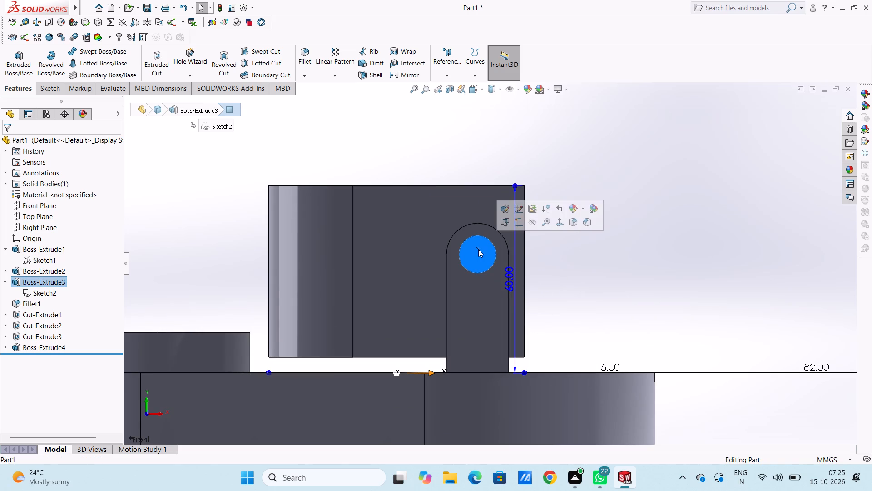
{"action": "left_click", "coordinate": [515, 222]}
{"action": "left_click", "coordinate": [585, 227]}
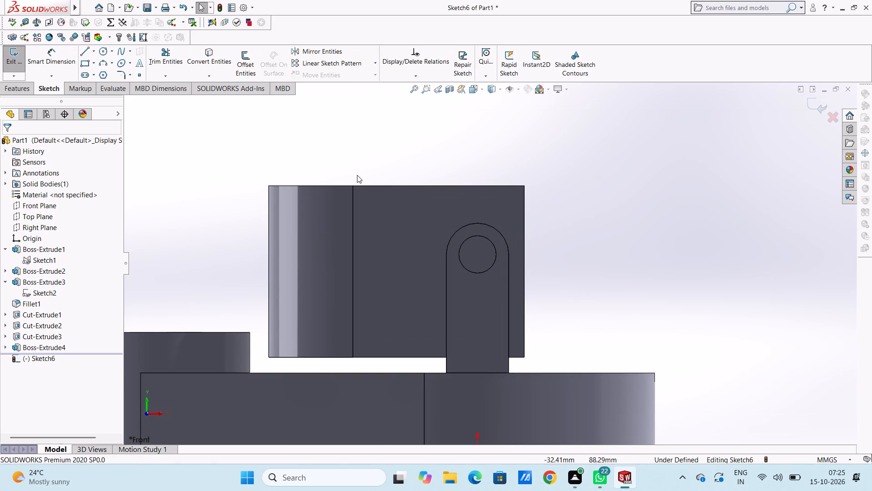
{"action": "left_click", "coordinate": [102, 52]}
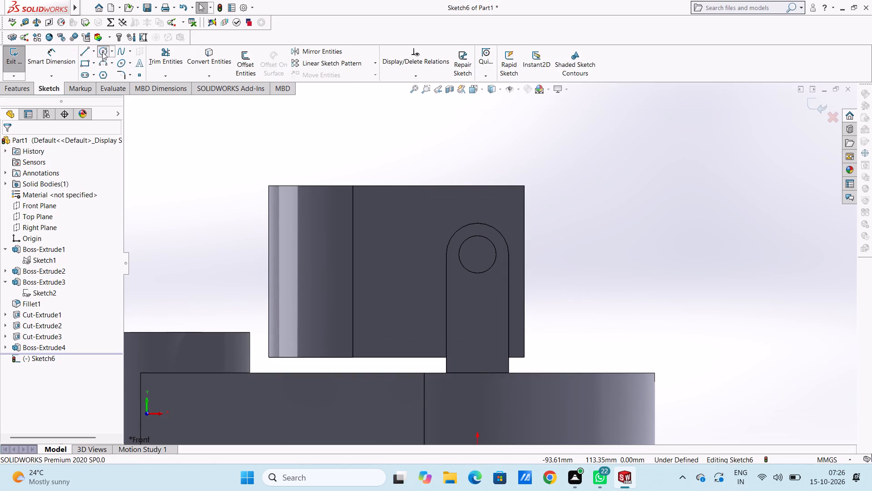
{"action": "left_click", "coordinate": [478, 254]}
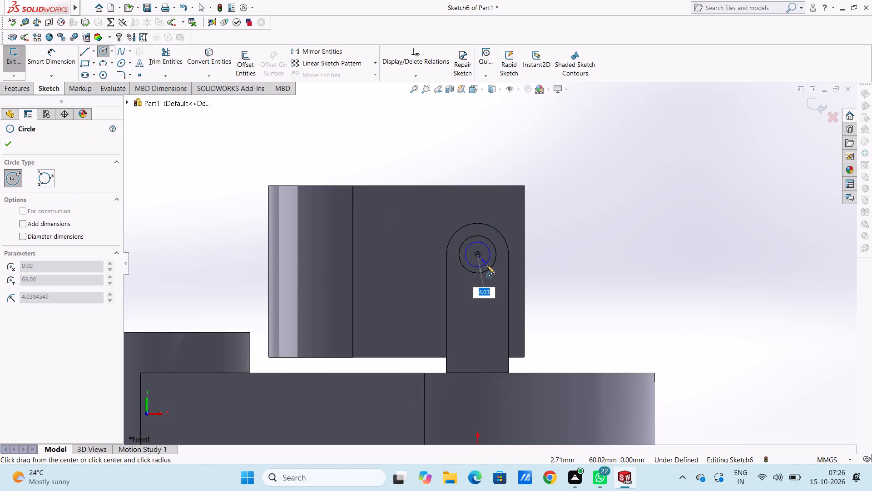
{"action": "left_click", "coordinate": [487, 271]}
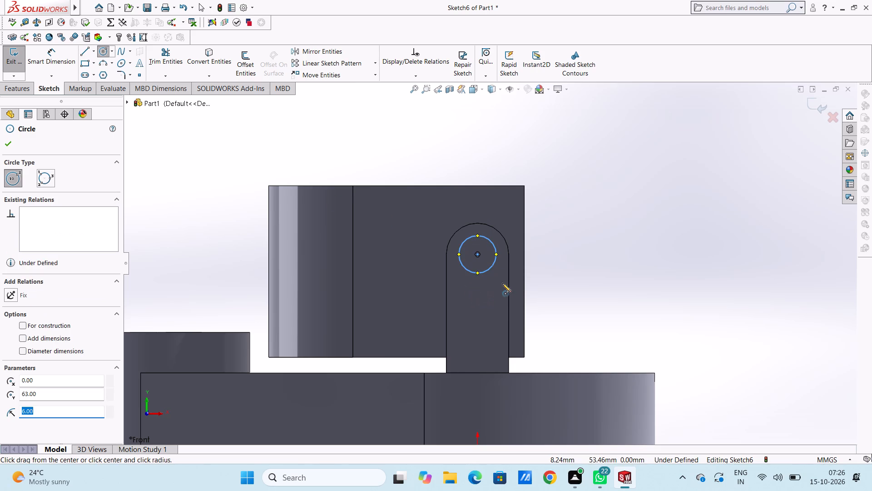
{"action": "left_click", "coordinate": [8, 146]}
{"action": "left_click", "coordinate": [157, 190]}
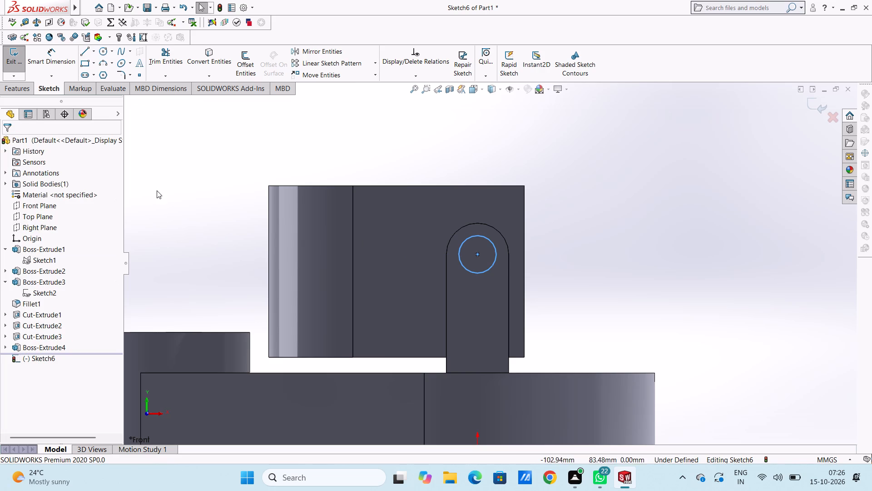
Dimension the new circle's diameter at 12 mm.
{"action": "scroll", "coordinate": [218, 239], "scroll_direction": "up", "scroll_amount": 3}
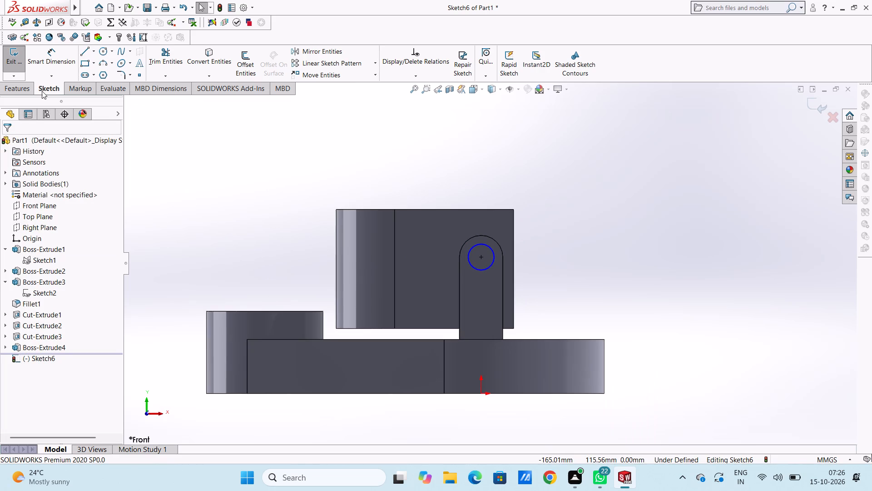
{"action": "left_click", "coordinate": [47, 57]}
{"action": "left_click", "coordinate": [473, 245]}
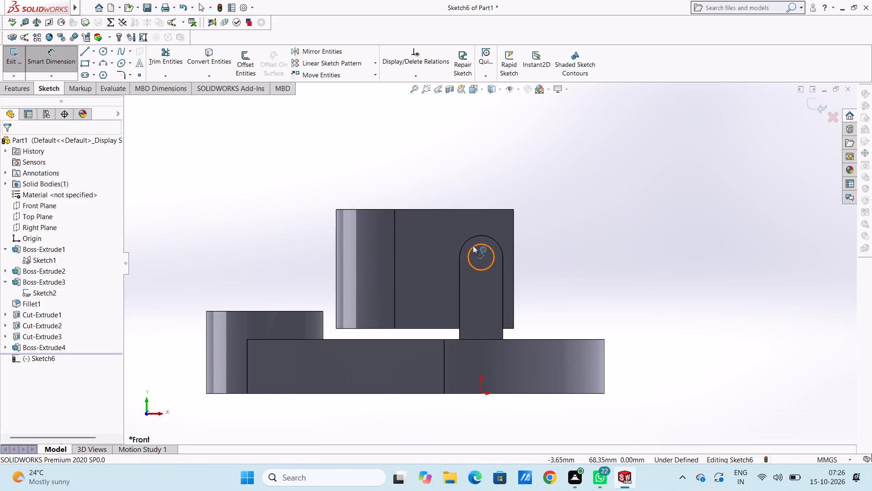
{"action": "left_click", "coordinate": [288, 156]}
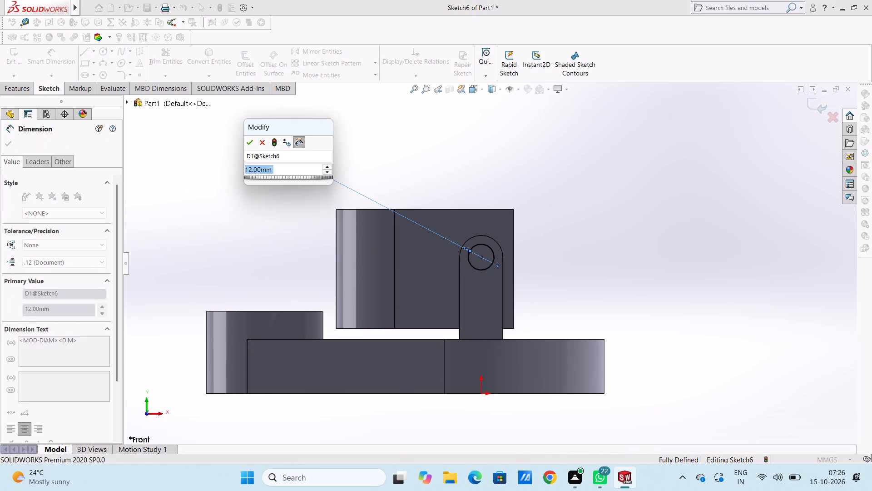
{"action": "left_click", "coordinate": [248, 138]}
{"action": "left_click", "coordinate": [246, 153]}
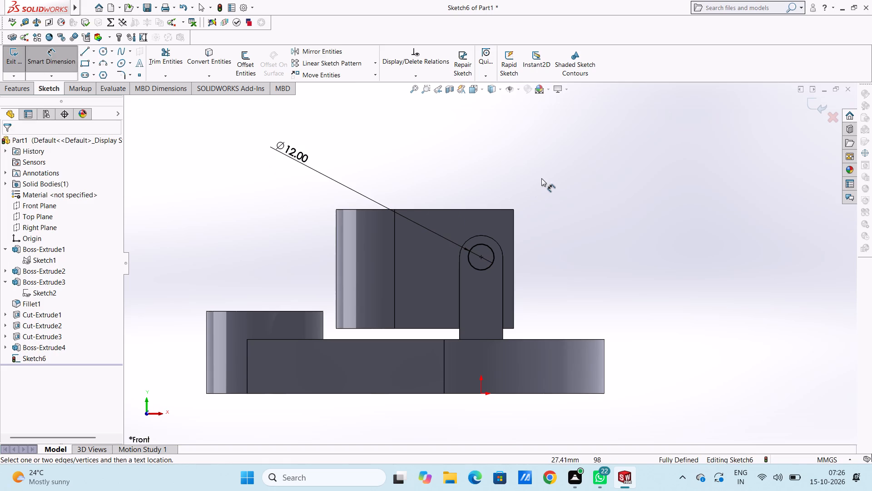
Extrude-cut the 12 mm circle through the block, using Up To Surface with the block's back face as the end.
{"action": "middle_click_drag", "start_coordinate": [545, 177], "coordinate": [495, 208]}
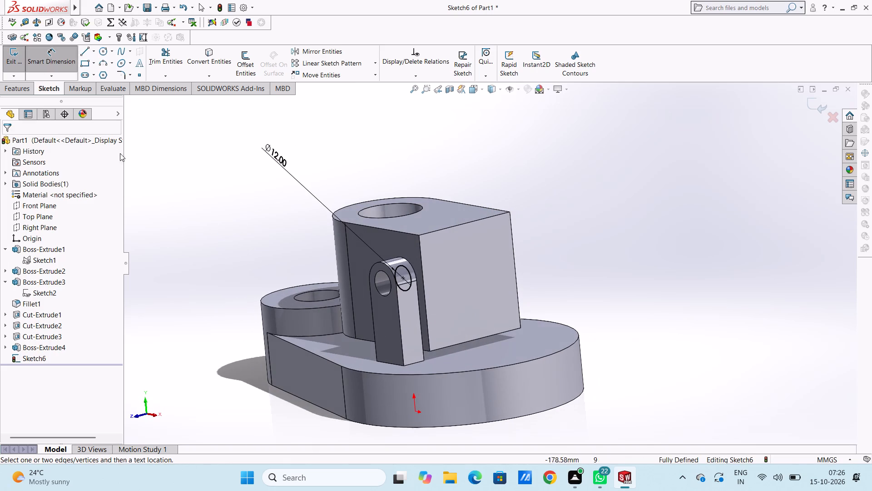
{"action": "left_click", "coordinate": [63, 61]}
{"action": "left_click", "coordinate": [16, 89]}
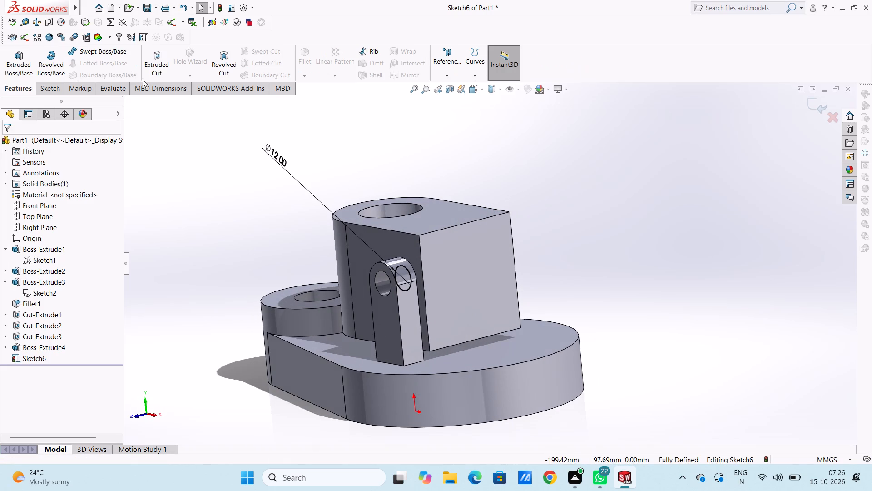
{"action": "left_click", "coordinate": [159, 60]}
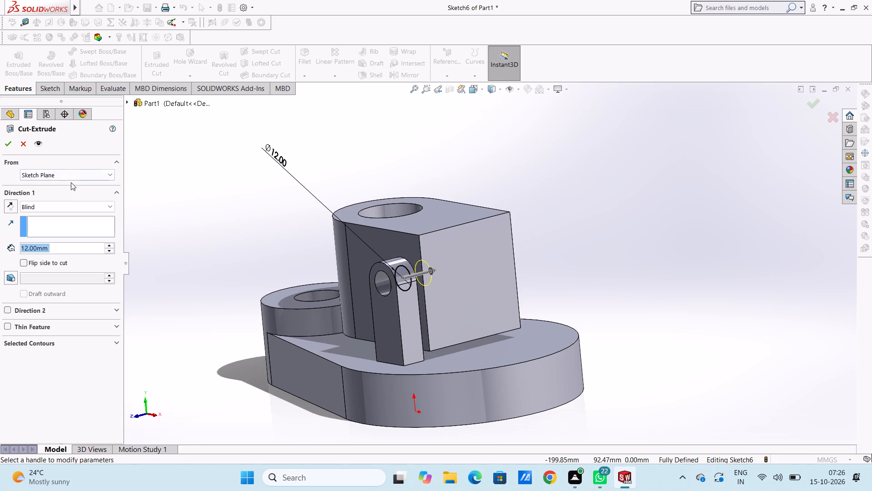
{"action": "left_click", "coordinate": [72, 205]}
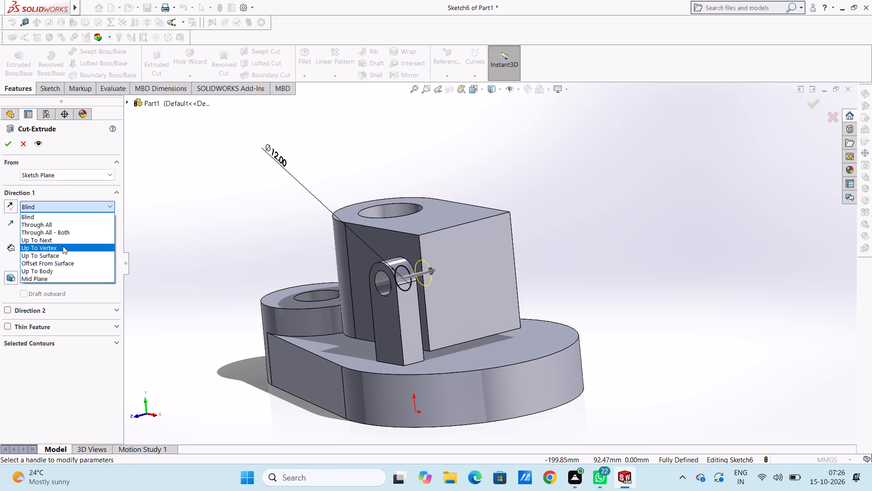
{"action": "left_click", "coordinate": [60, 255]}
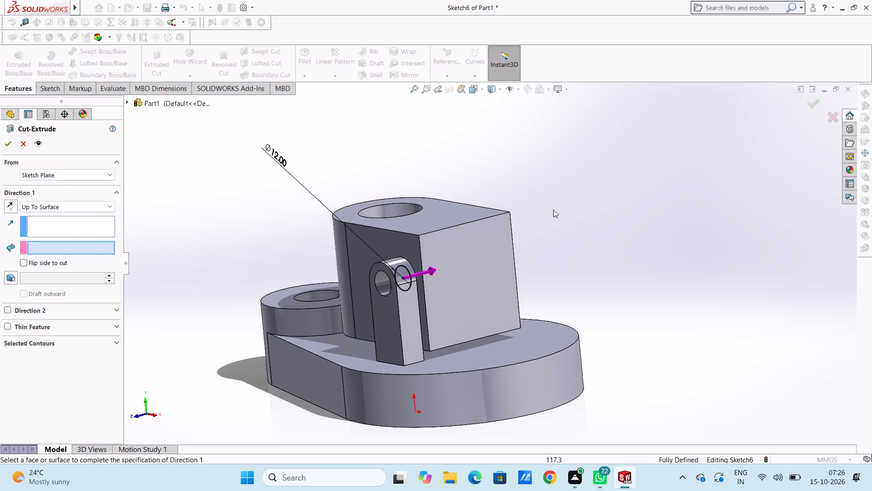
{"action": "middle_click_drag", "start_coordinate": [553, 209], "coordinate": [482, 244]}
{"action": "left_click", "coordinate": [391, 256]}
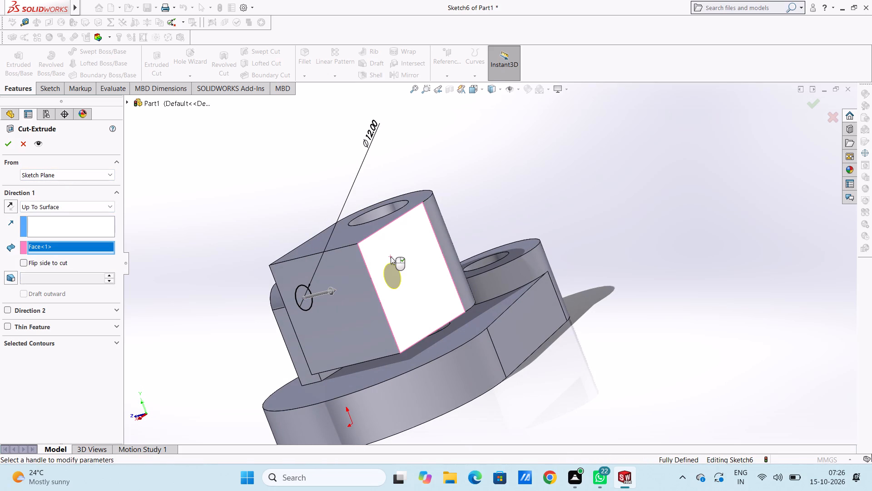
{"action": "left_click", "coordinate": [7, 146]}
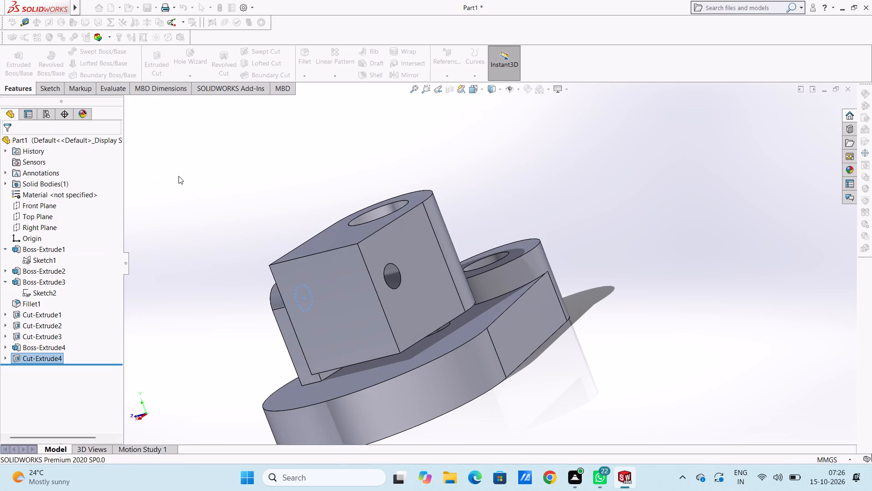
{"action": "left_click", "coordinate": [178, 176]}
Reuse the lug's sketch to extrude a merged blind 12 mm boss, starting from the block's back face and directed outward.
{"action": "middle_click_drag", "start_coordinate": [179, 176], "coordinate": [301, 167]}
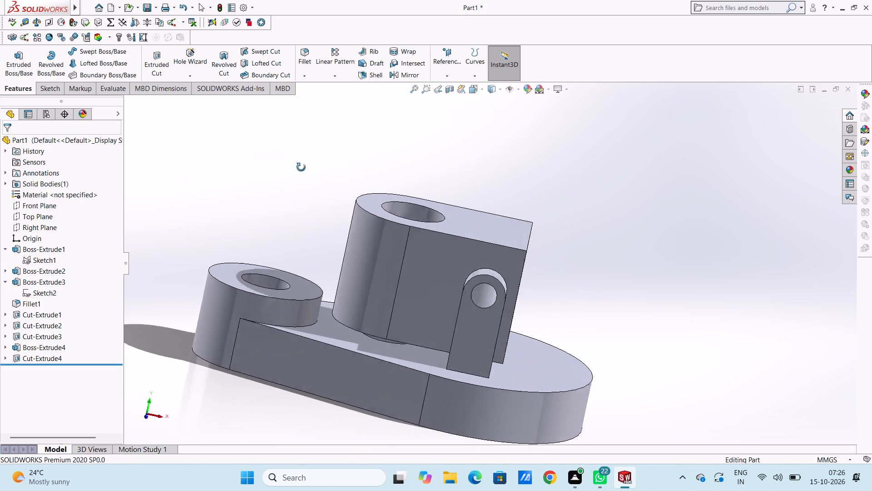
{"action": "middle_click_drag", "start_coordinate": [301, 167], "coordinate": [304, 161]}
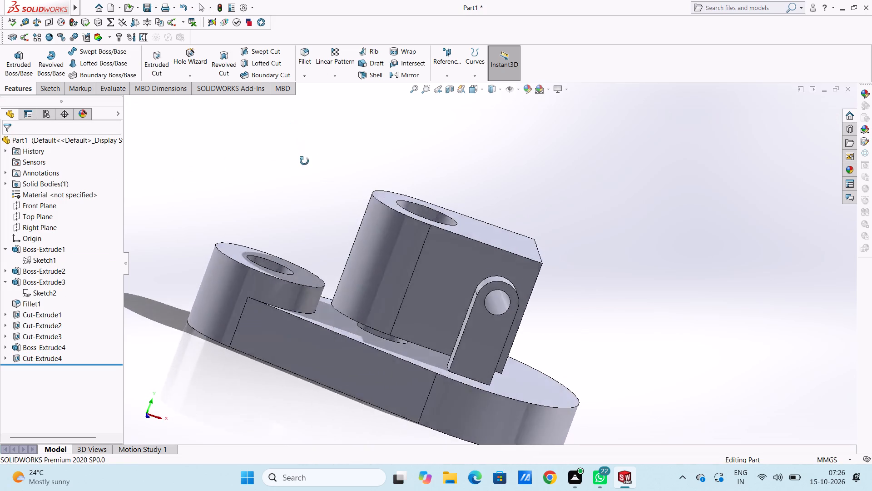
{"action": "middle_click_drag", "start_coordinate": [304, 161], "coordinate": [283, 167]}
{"action": "scroll", "coordinate": [285, 227], "scroll_direction": "up", "scroll_amount": 3}
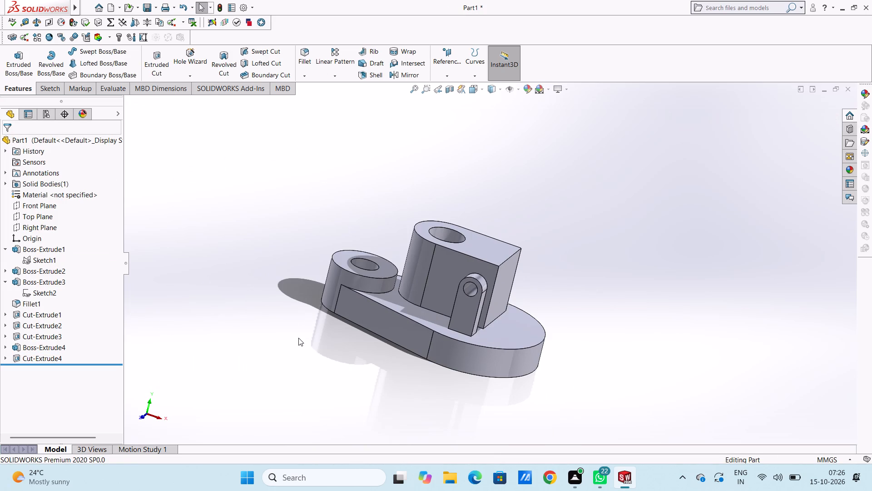
{"action": "middle_click_drag", "start_coordinate": [294, 336], "coordinate": [241, 366]}
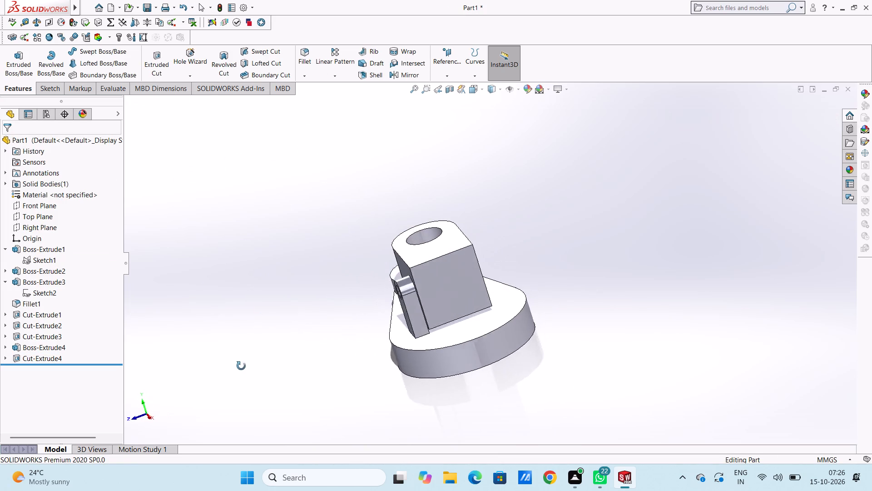
{"action": "middle_click_drag", "start_coordinate": [241, 366], "coordinate": [263, 353]}
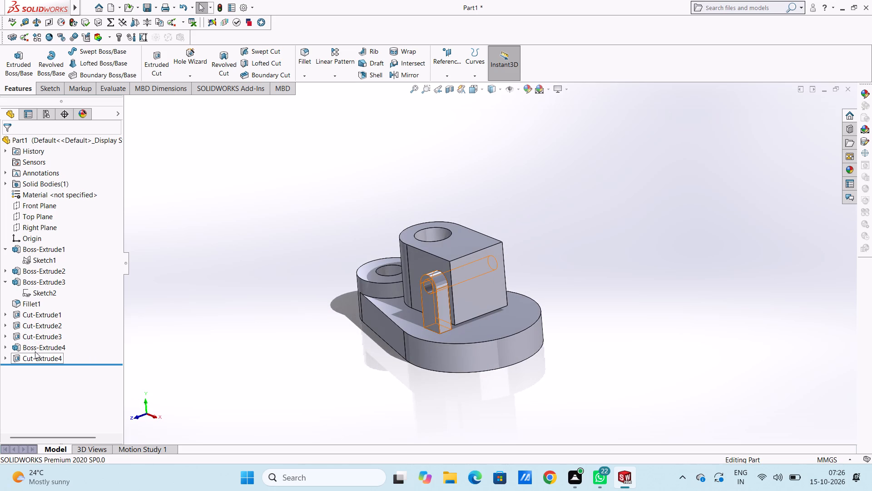
{"action": "left_click", "coordinate": [4, 346]}
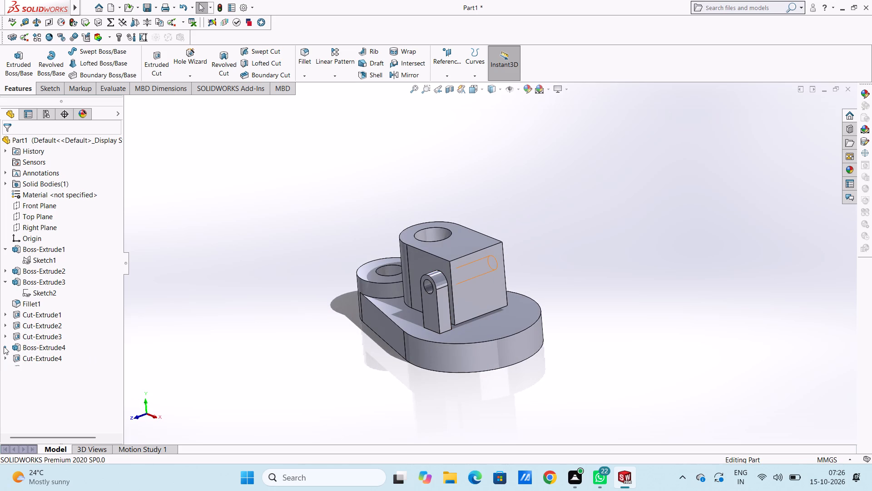
{"action": "left_click", "coordinate": [48, 358]}
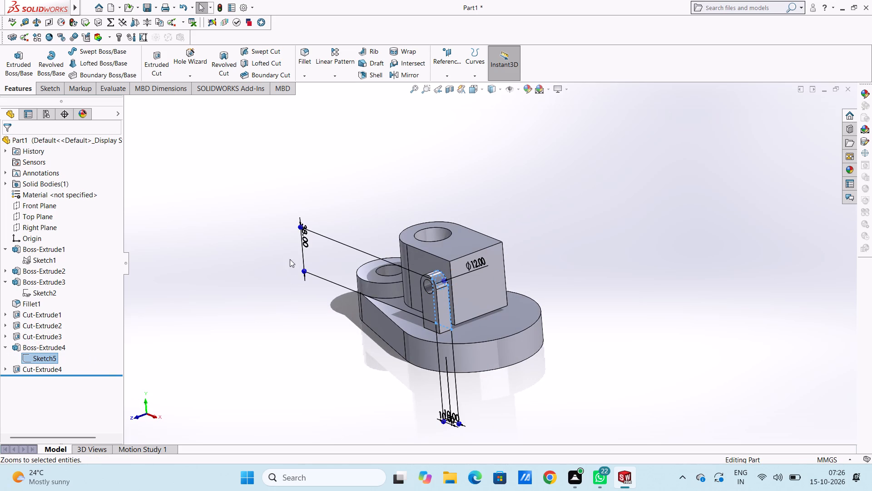
{"action": "left_click", "coordinate": [20, 60]}
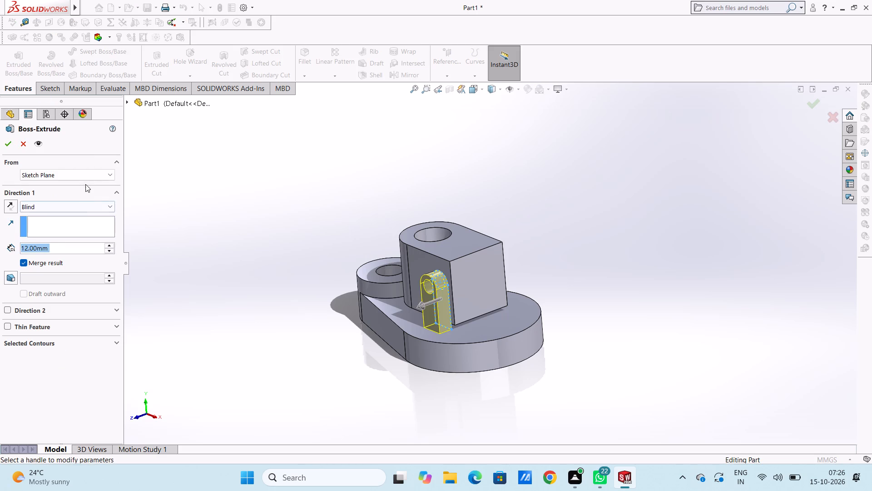
{"action": "left_click", "coordinate": [87, 175]}
{"action": "left_click", "coordinate": [67, 193]}
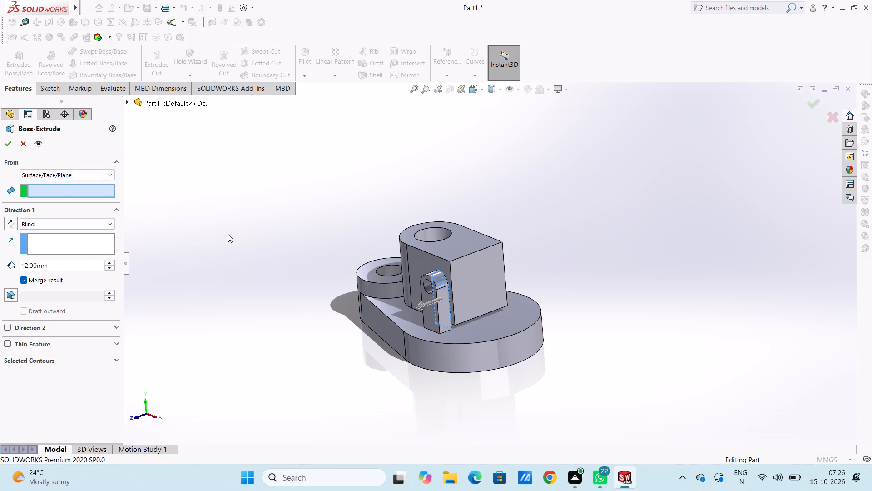
{"action": "middle_click_drag", "start_coordinate": [520, 213], "coordinate": [477, 245]}
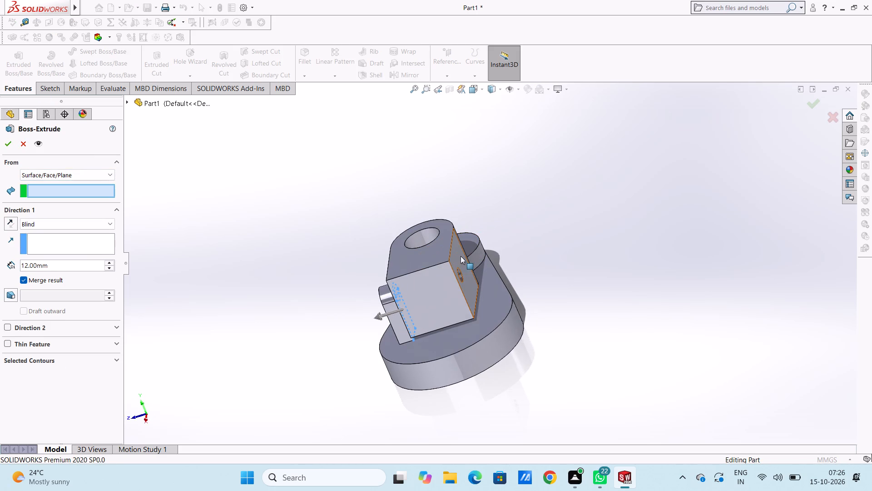
{"action": "left_click", "coordinate": [460, 257]}
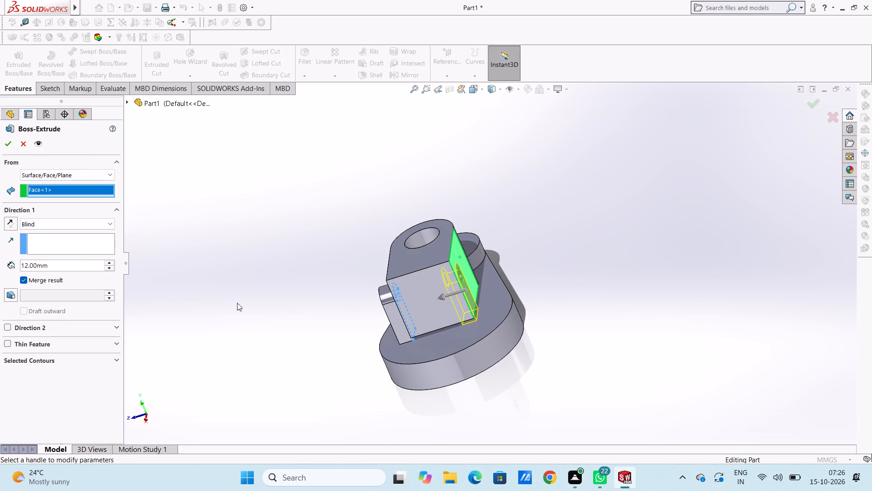
{"action": "left_click", "coordinate": [9, 223]}
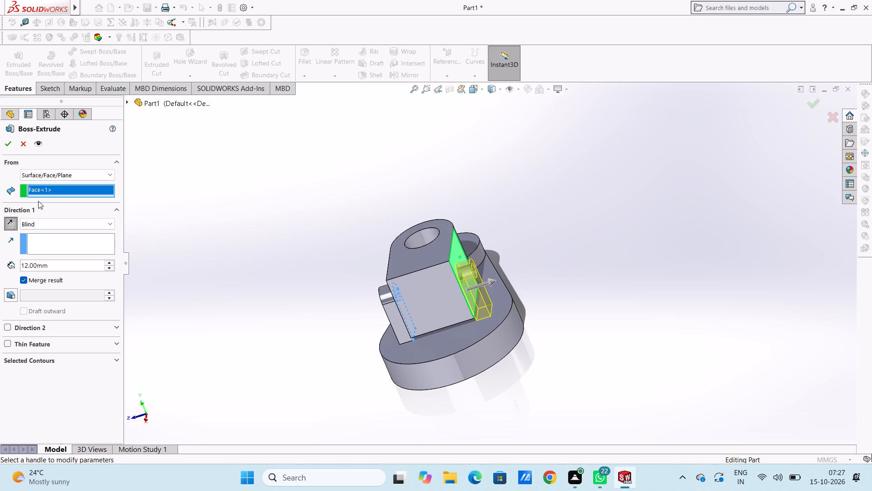
{"action": "left_click", "coordinate": [8, 146]}
{"action": "left_click", "coordinate": [204, 209]}
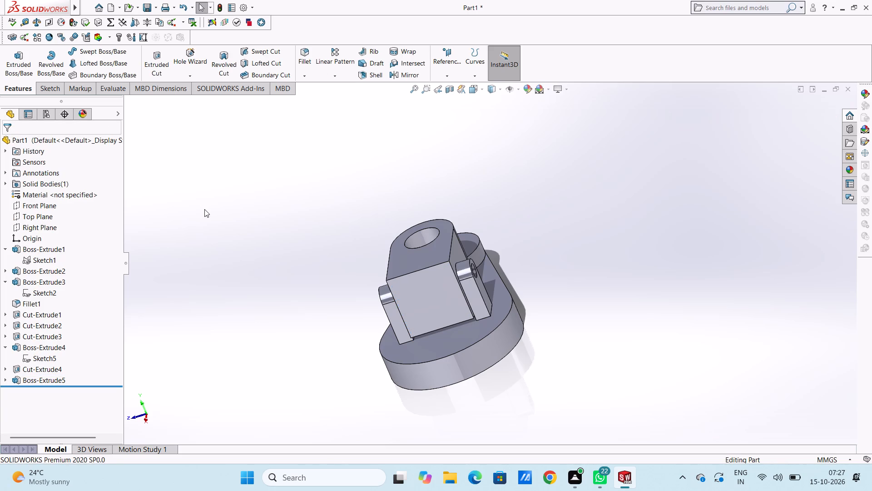
Inspect the interior of the bores and cross hole in a section view on the Front Plane, then turn the section off.
{"action": "middle_click_drag", "start_coordinate": [205, 210], "coordinate": [288, 258]}
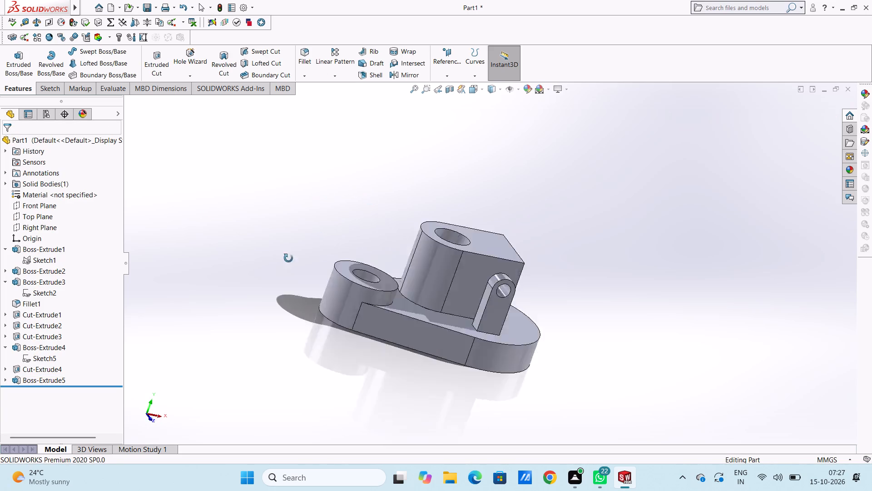
{"action": "middle_click_drag", "start_coordinate": [288, 258], "coordinate": [233, 356]}
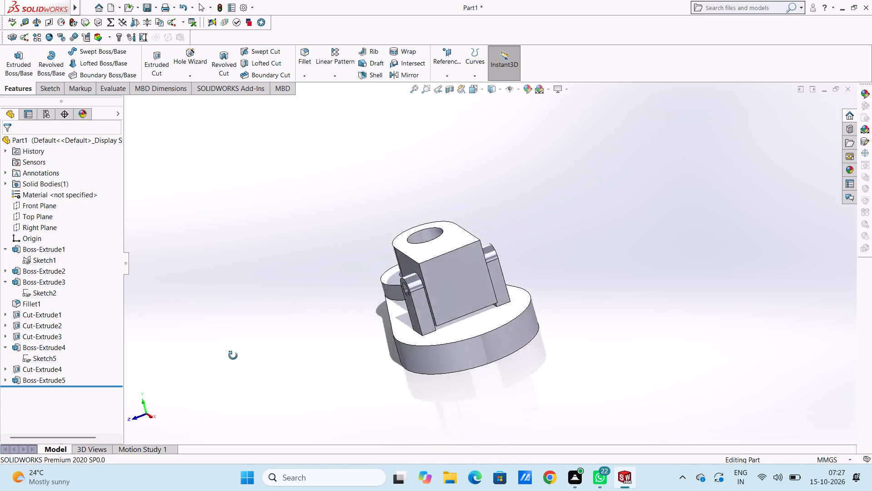
{"action": "middle_click_drag", "start_coordinate": [233, 356], "coordinate": [317, 351]}
{"action": "scroll", "coordinate": [539, 283], "scroll_direction": "up", "scroll_amount": 1}
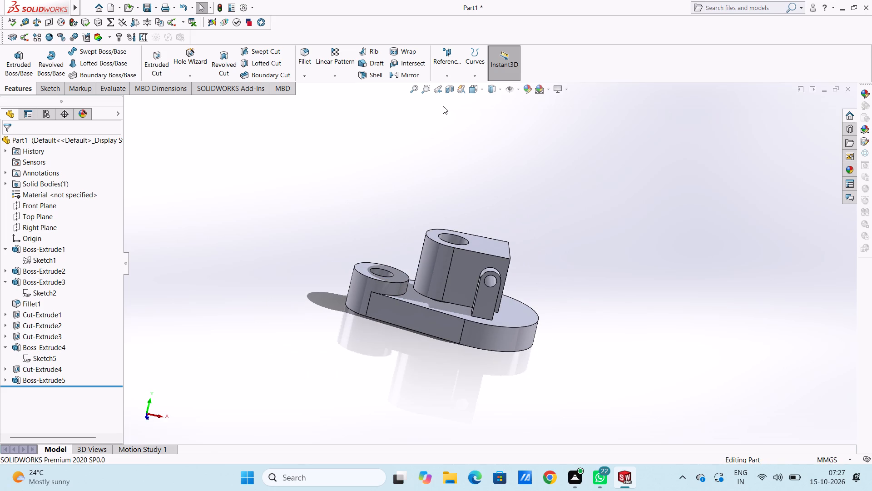
{"action": "left_click", "coordinate": [452, 90]}
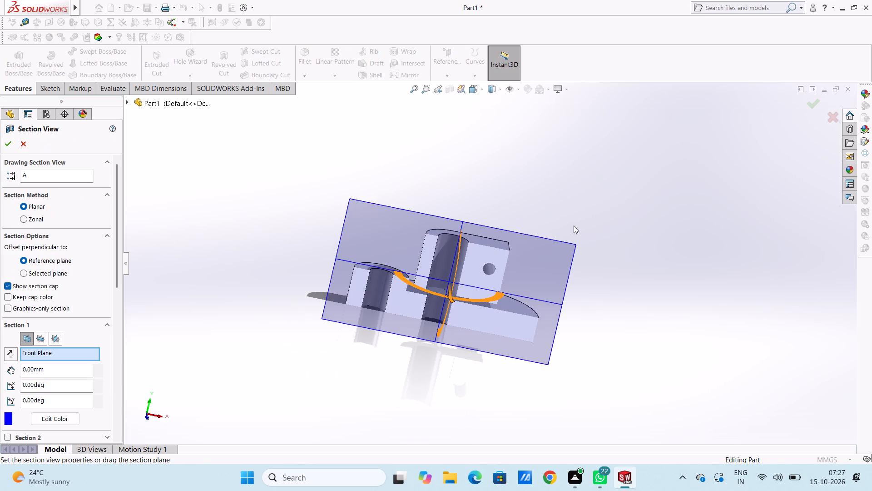
{"action": "left_click", "coordinate": [11, 148]}
{"action": "middle_click_drag", "start_coordinate": [336, 256], "coordinate": [336, 256]}
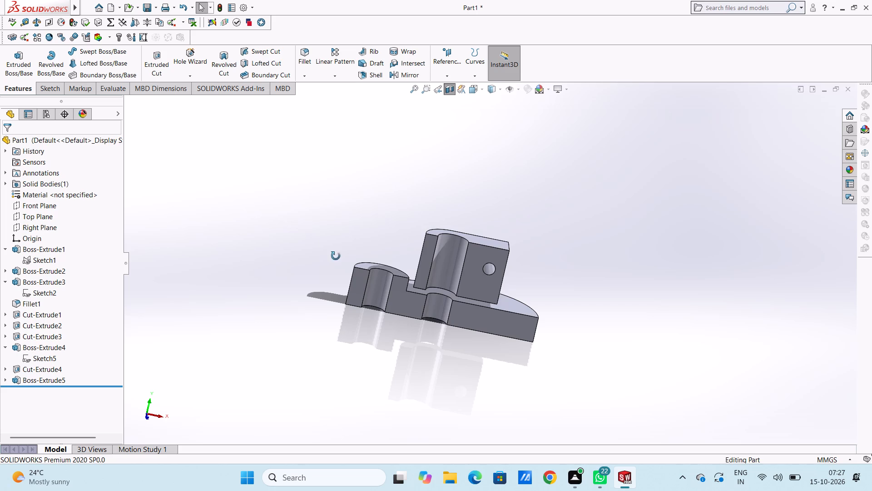
{"action": "middle_click_drag", "start_coordinate": [336, 256], "coordinate": [339, 210]}
{"action": "middle_click_drag", "start_coordinate": [315, 289], "coordinate": [327, 289]}
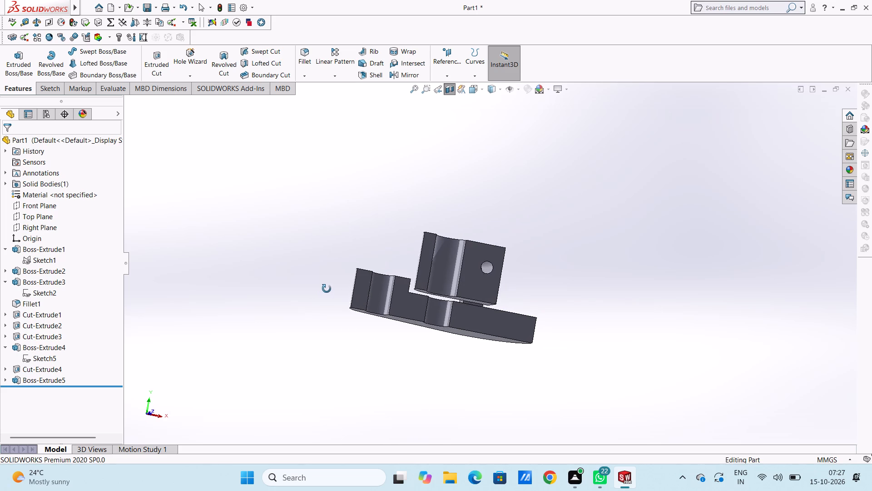
{"action": "middle_click_drag", "start_coordinate": [327, 289], "coordinate": [339, 291]}
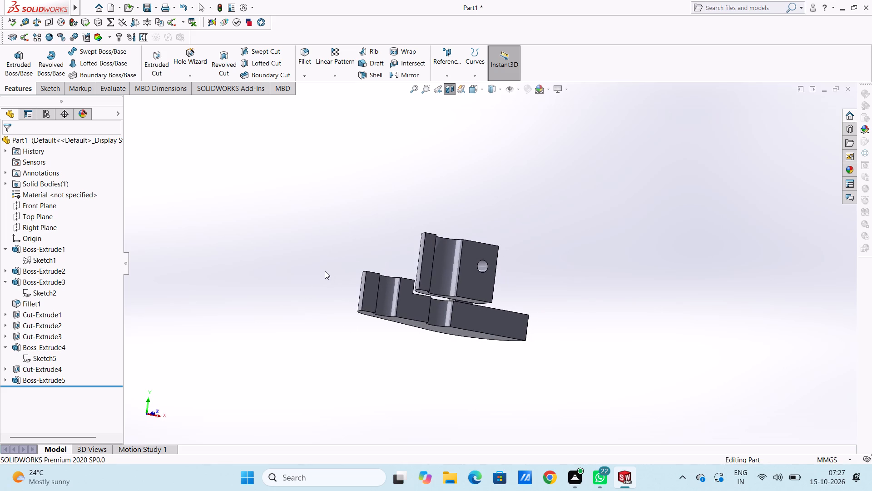
{"action": "middle_click_drag", "start_coordinate": [332, 255], "coordinate": [240, 309]}
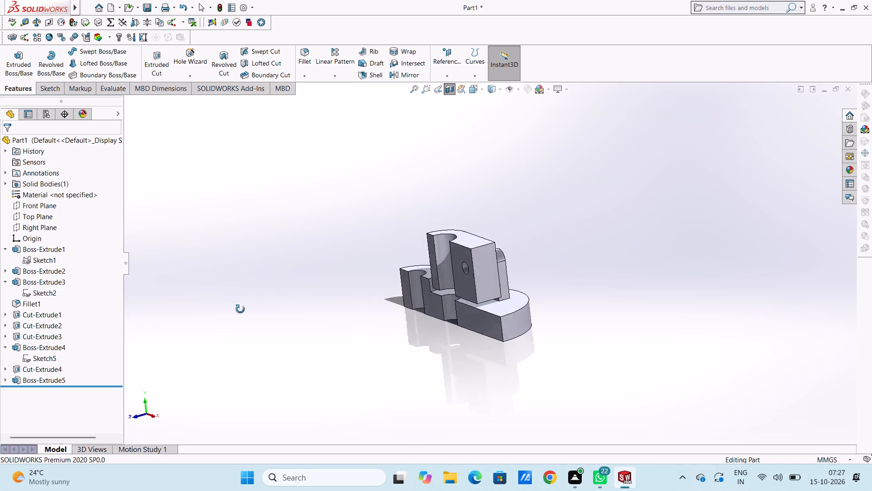
{"action": "middle_click_drag", "start_coordinate": [240, 309], "coordinate": [285, 314]}
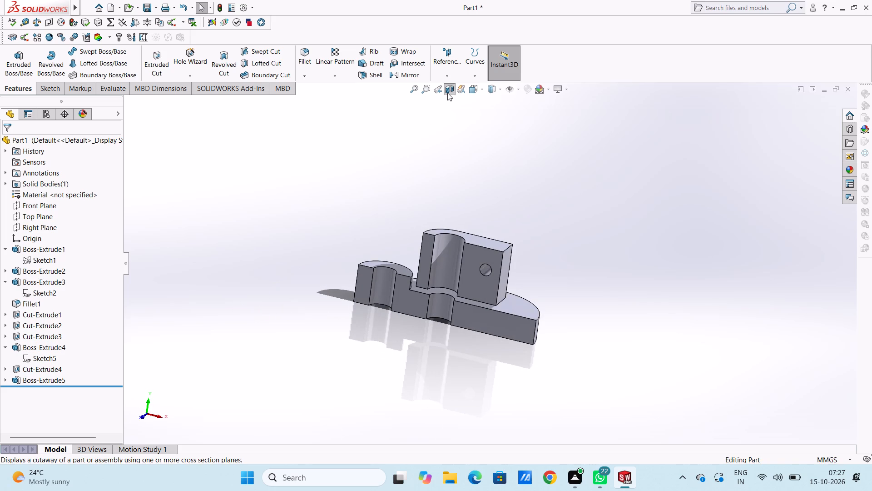
{"action": "left_click", "coordinate": [447, 93]}
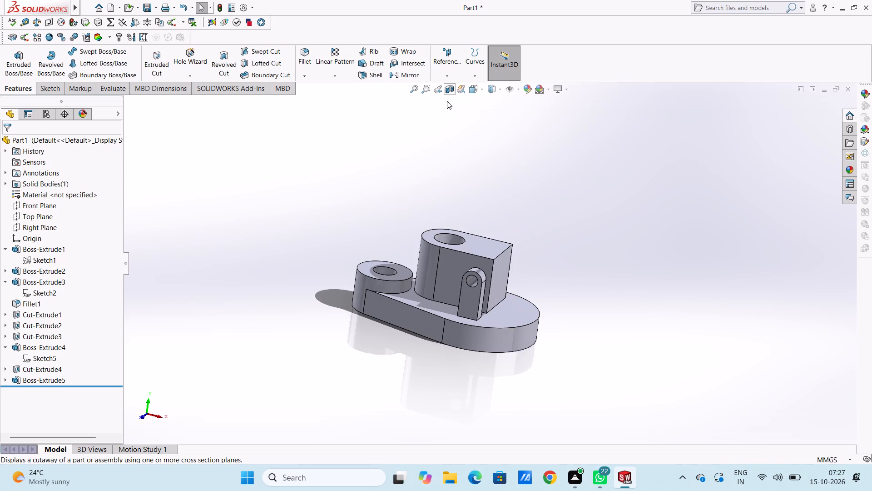
Inspect the block, lugs and cross hole with a section plane rotated to about 271° and offset about 32 mm, then turn the section off.
{"action": "left_click", "coordinate": [451, 90]}
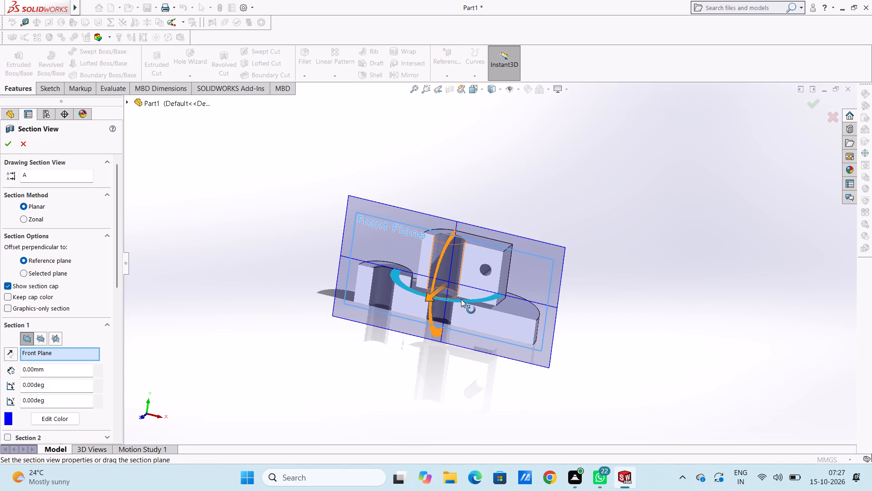
{"action": "left_click_drag", "start_coordinate": [461, 300], "coordinate": [532, 221]}
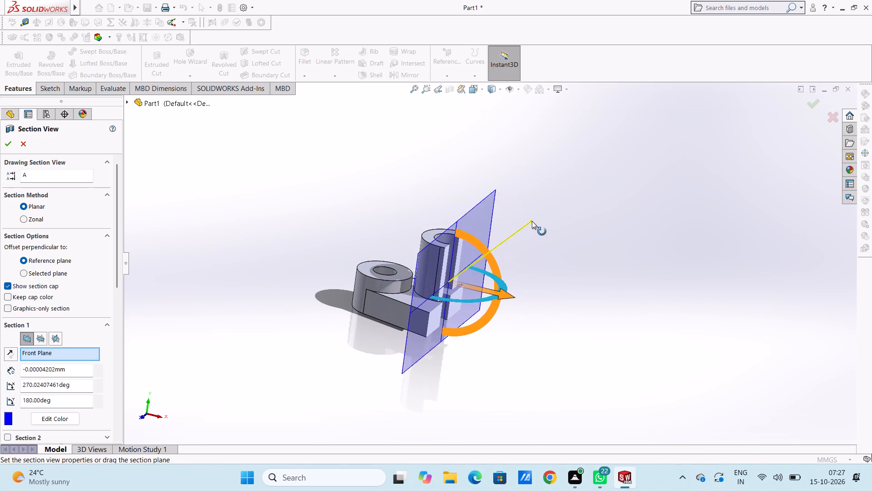
{"action": "left_click_drag", "start_coordinate": [532, 221], "coordinate": [510, 204]}
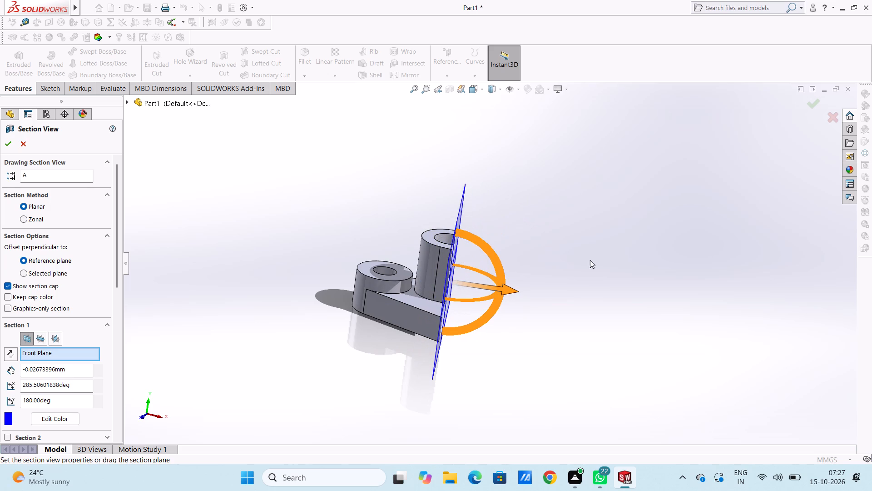
{"action": "middle_click_drag", "start_coordinate": [599, 264], "coordinate": [530, 252]}
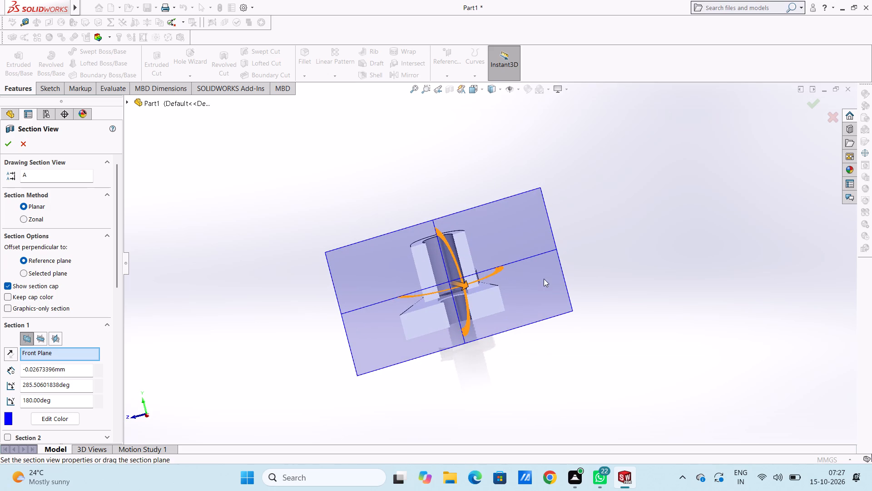
{"action": "middle_click_drag", "start_coordinate": [544, 279], "coordinate": [587, 295]}
{"action": "left_click_drag", "start_coordinate": [504, 291], "coordinate": [504, 291]}
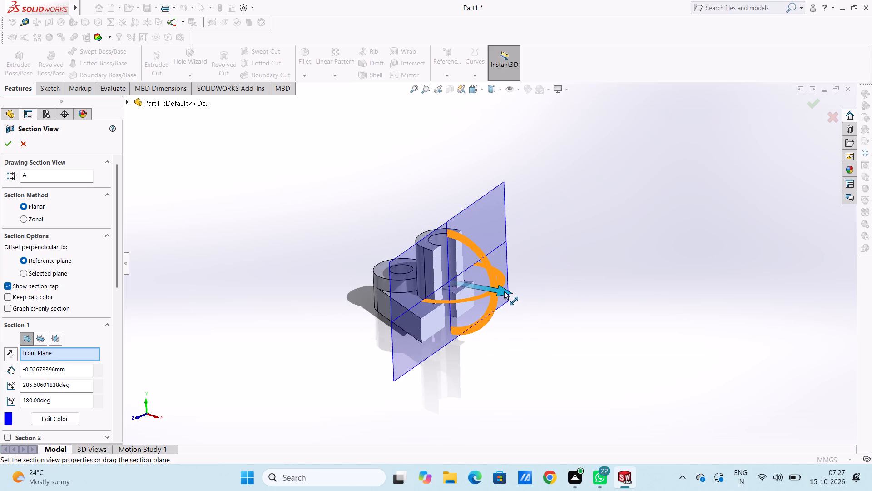
{"action": "left_click_drag", "start_coordinate": [504, 291], "coordinate": [554, 321]}
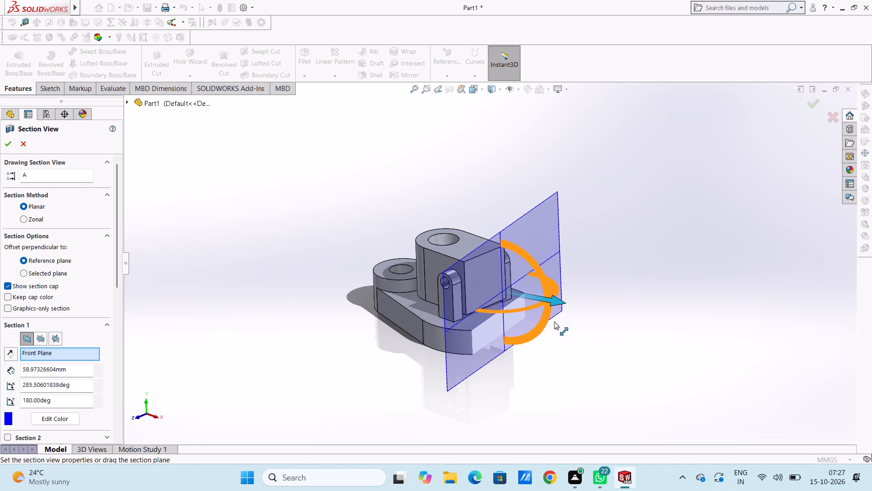
{"action": "left_click_drag", "start_coordinate": [554, 321], "coordinate": [527, 304]}
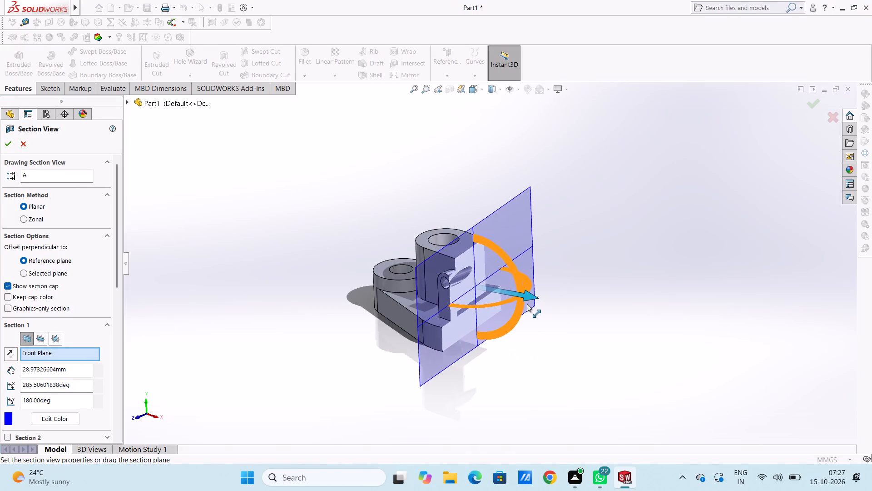
{"action": "left_click_drag", "start_coordinate": [527, 304], "coordinate": [469, 297]}
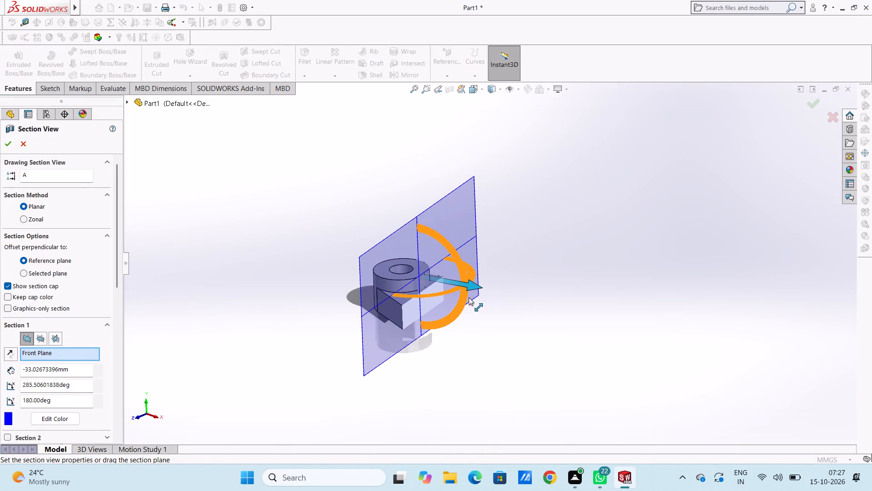
{"action": "left_click_drag", "start_coordinate": [469, 297], "coordinate": [516, 318]}
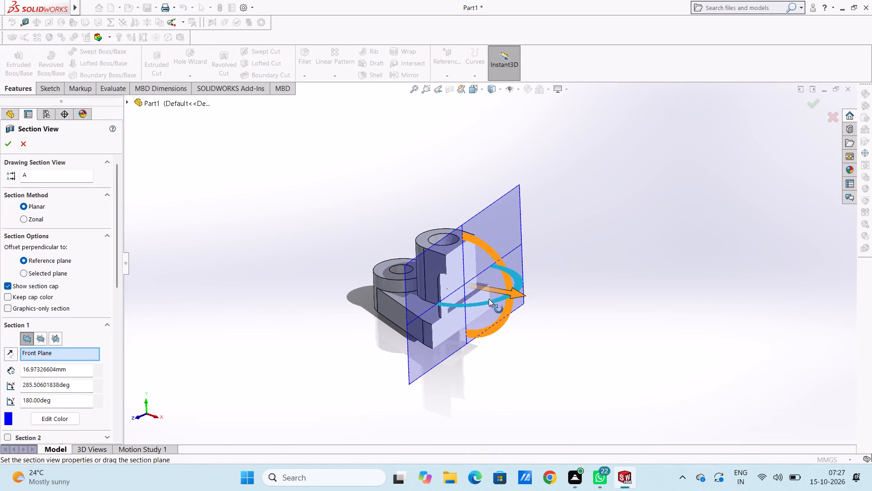
{"action": "left_click_drag", "start_coordinate": [488, 300], "coordinate": [493, 305]}
{"action": "left_click_drag", "start_coordinate": [515, 296], "coordinate": [533, 312]}
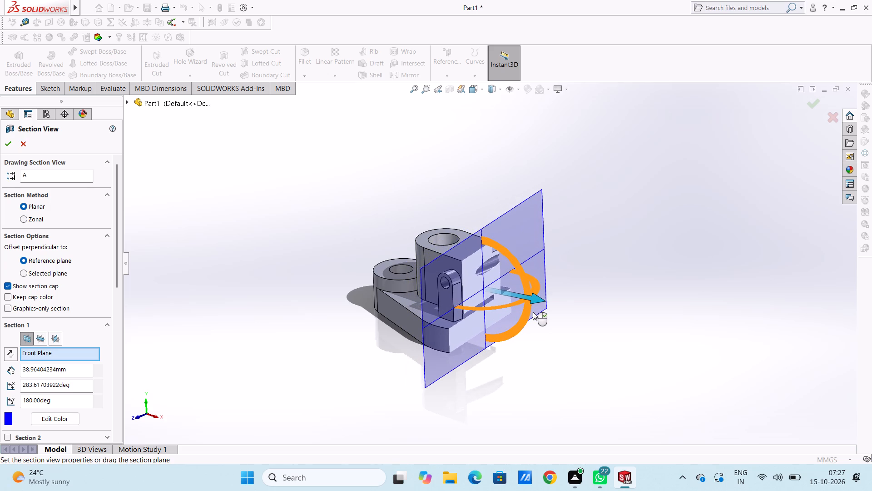
{"action": "left_click_drag", "start_coordinate": [533, 312], "coordinate": [526, 310]}
{"action": "left_click_drag", "start_coordinate": [488, 306], "coordinate": [483, 307]}
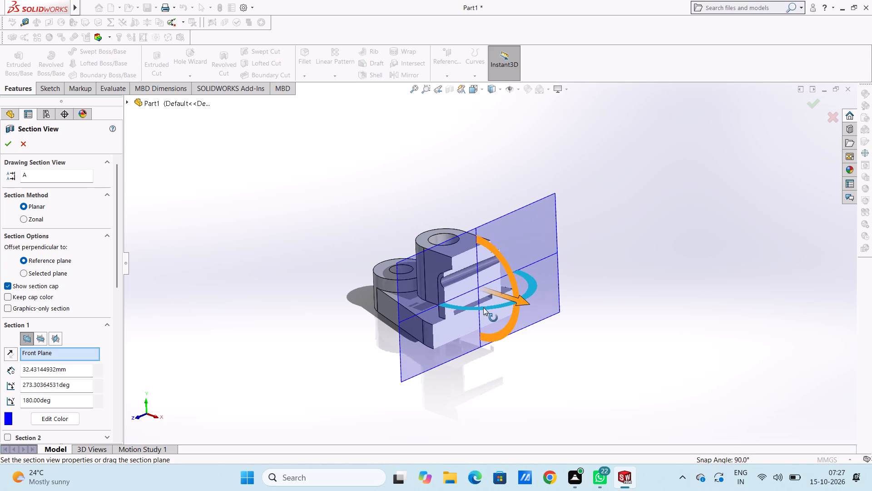
{"action": "left_click_drag", "start_coordinate": [483, 307], "coordinate": [483, 308]}
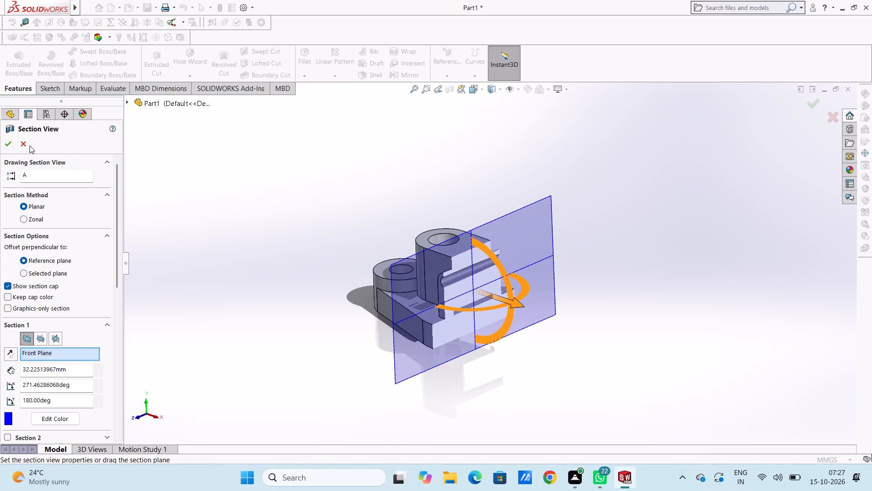
{"action": "left_click_drag", "start_coordinate": [11, 149], "coordinate": [23, 155]}
{"action": "left_click", "coordinate": [6, 143]}
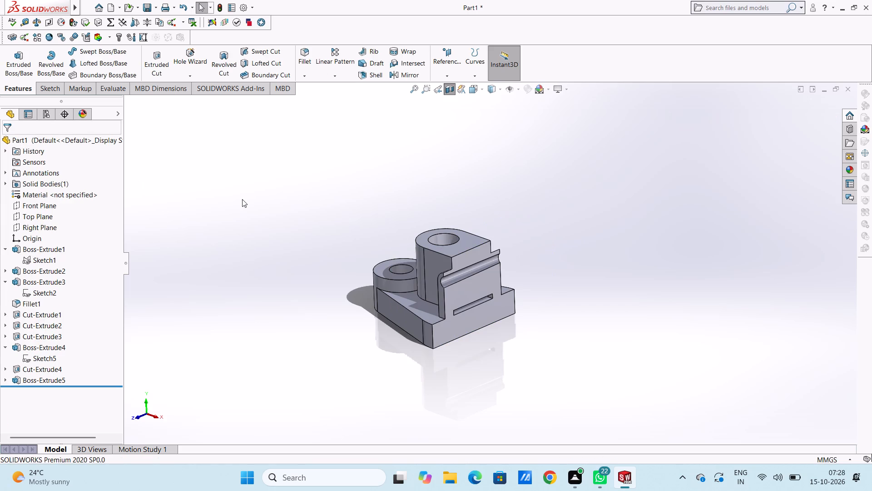
{"action": "middle_click_drag", "start_coordinate": [310, 221], "coordinate": [279, 195]}
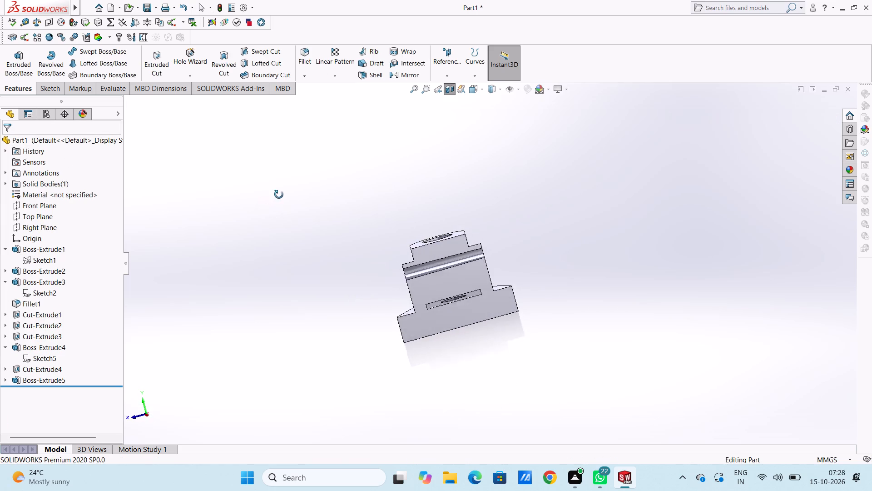
{"action": "middle_click_drag", "start_coordinate": [279, 195], "coordinate": [362, 213]}
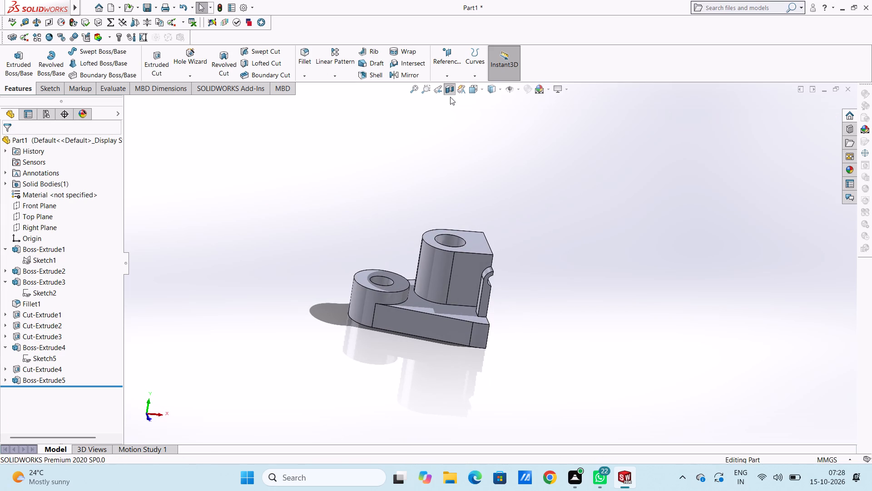
{"action": "left_click", "coordinate": [450, 94]}
{"action": "middle_click_drag", "start_coordinate": [278, 311], "coordinate": [276, 240]}
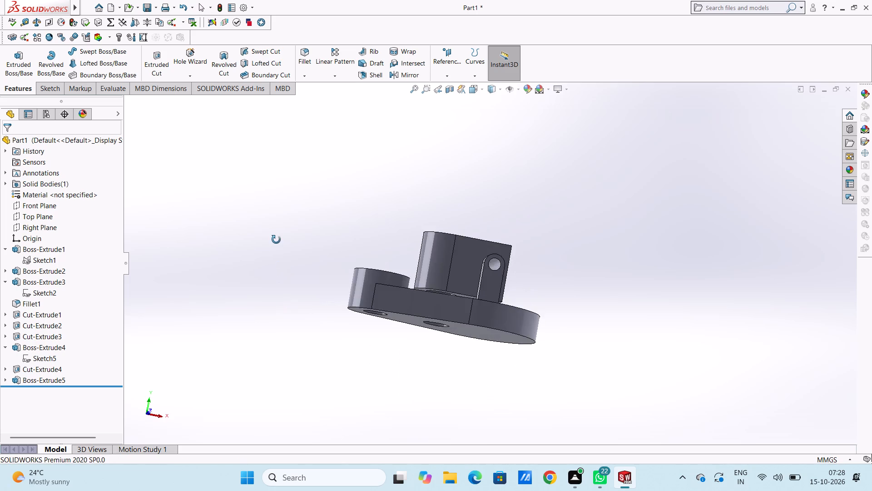
{"action": "middle_click_drag", "start_coordinate": [276, 240], "coordinate": [270, 304]}
{"action": "middle_click_drag", "start_coordinate": [270, 305], "coordinate": [266, 306]}
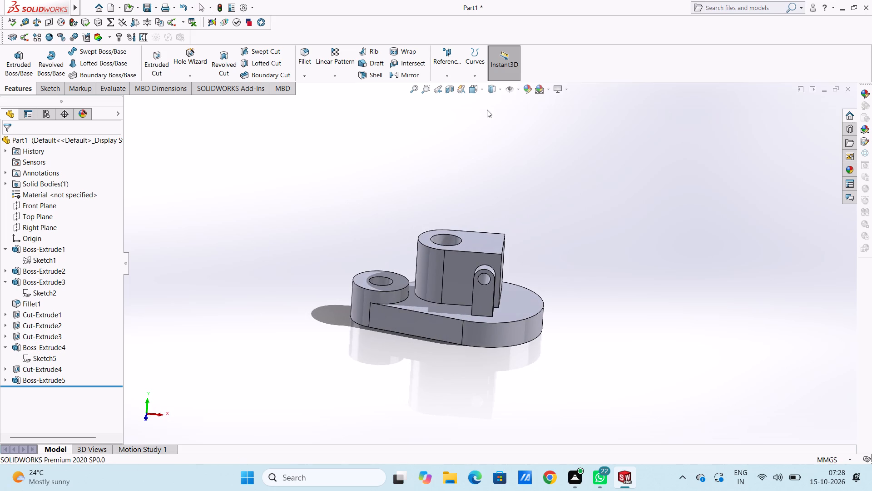
Apply a bright green colour appearance, RGB 0, 255, 33, to the whole part.
{"action": "left_click", "coordinate": [525, 93]}
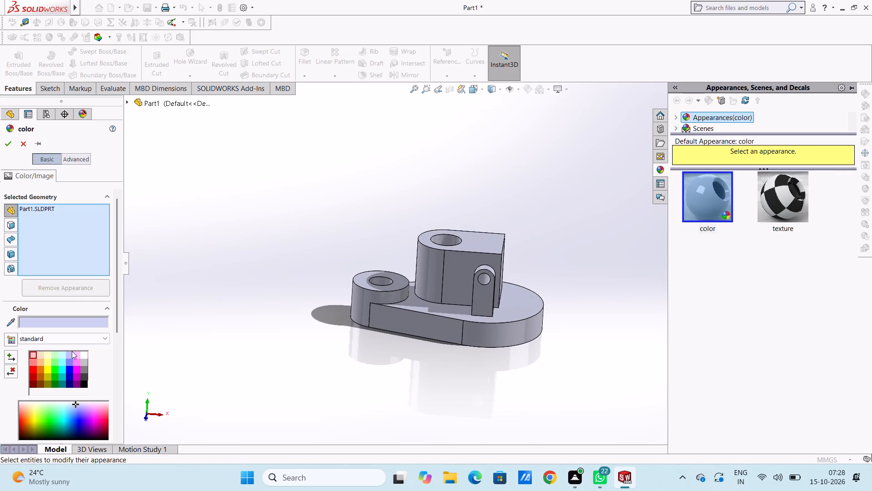
{"action": "scroll", "coordinate": [48, 369], "scroll_direction": "down", "scroll_amount": 1}
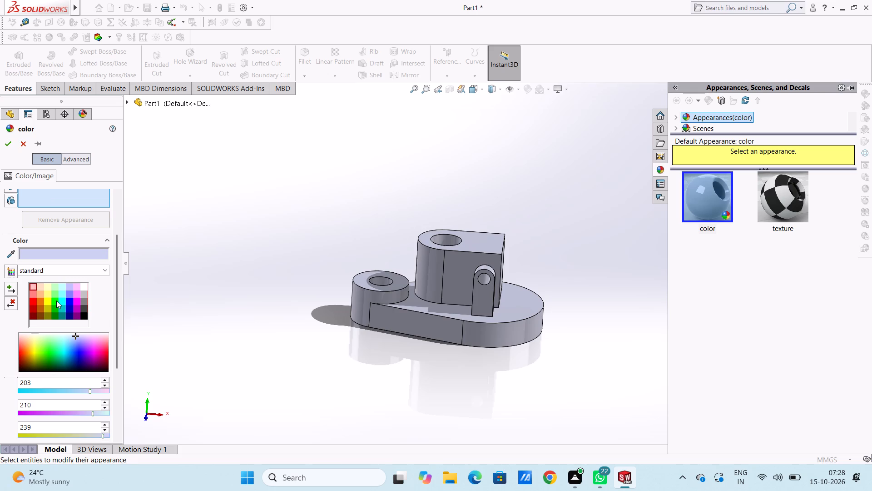
{"action": "left_click", "coordinate": [56, 301]}
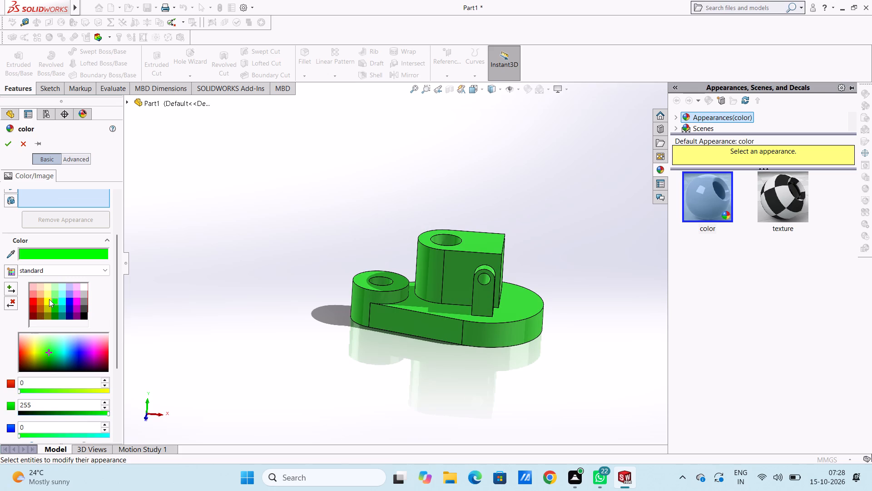
{"action": "left_click", "coordinate": [57, 293]}
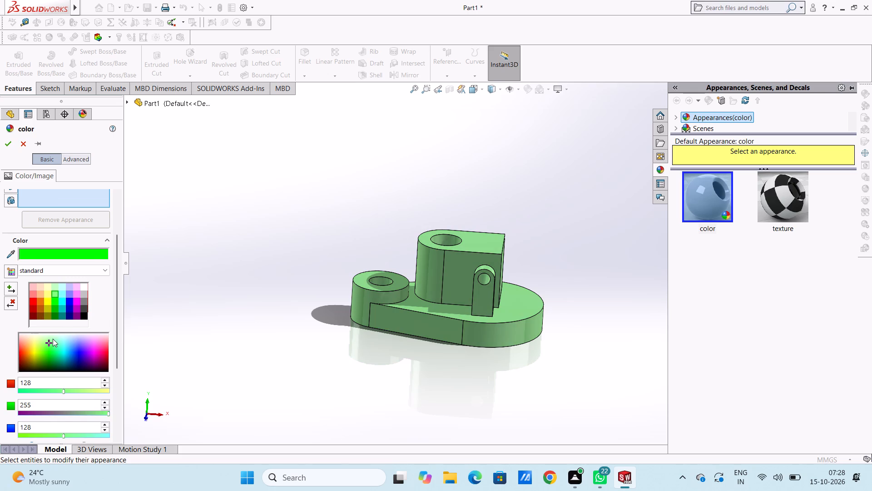
{"action": "left_click", "coordinate": [50, 351]}
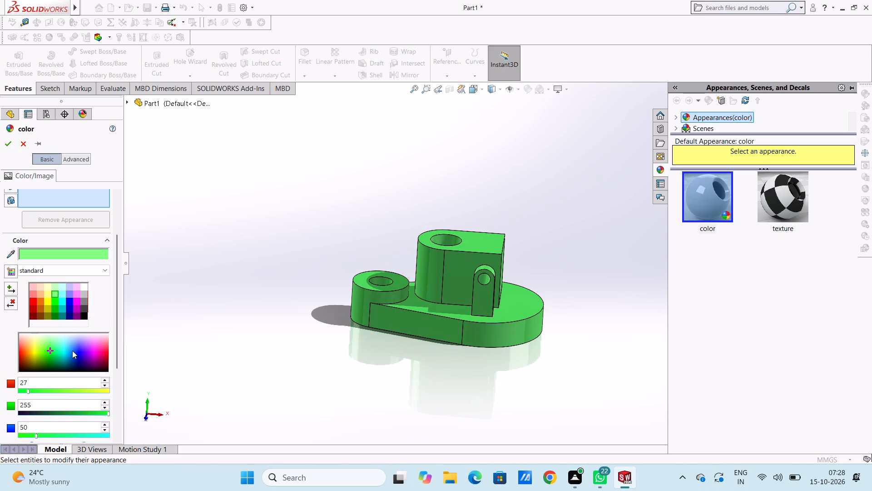
{"action": "left_click", "coordinate": [72, 350]}
{"action": "left_click", "coordinate": [63, 353]}
{"action": "left_click", "coordinate": [60, 348]}
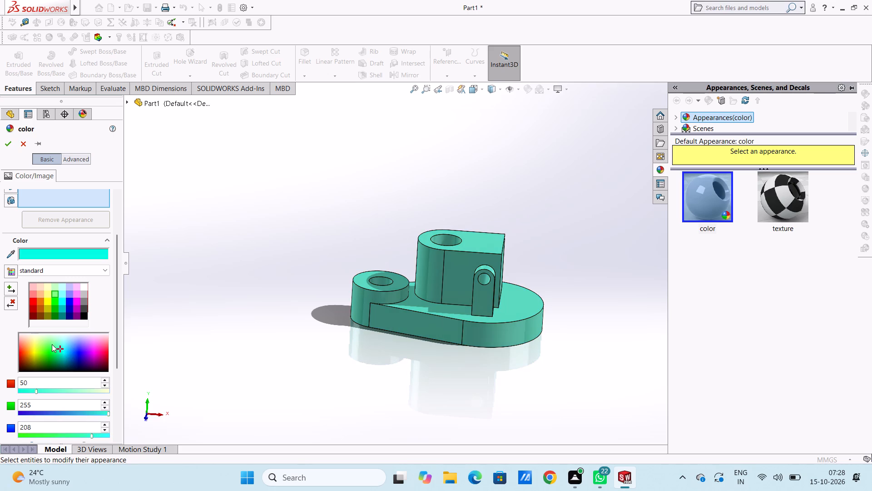
{"action": "left_click", "coordinate": [51, 344]}
{"action": "left_click", "coordinate": [46, 346]}
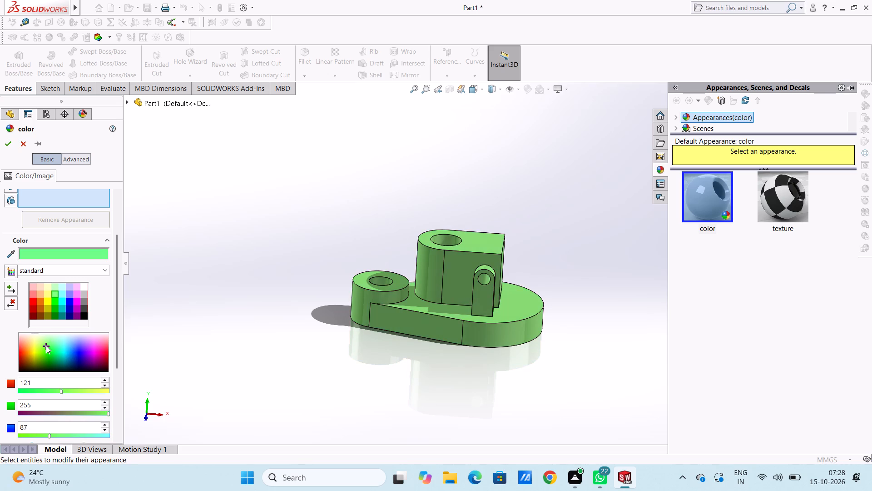
{"action": "left_click", "coordinate": [46, 348]}
{"action": "left_click", "coordinate": [49, 352]}
{"action": "left_click", "coordinate": [46, 352]}
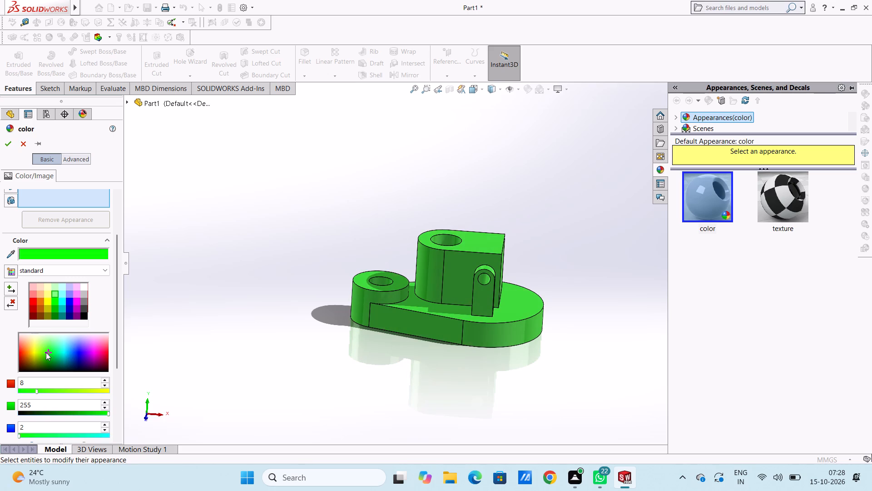
{"action": "left_click", "coordinate": [44, 349]}
{"action": "left_click", "coordinate": [47, 347]}
{"action": "left_click", "coordinate": [46, 351]}
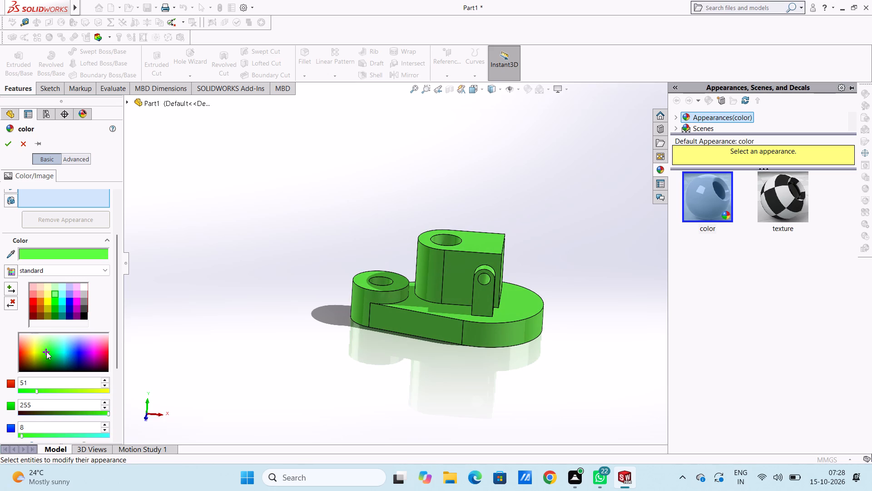
{"action": "left_click", "coordinate": [46, 351]}
{"action": "left_click", "coordinate": [44, 356]}
{"action": "left_click", "coordinate": [51, 355]}
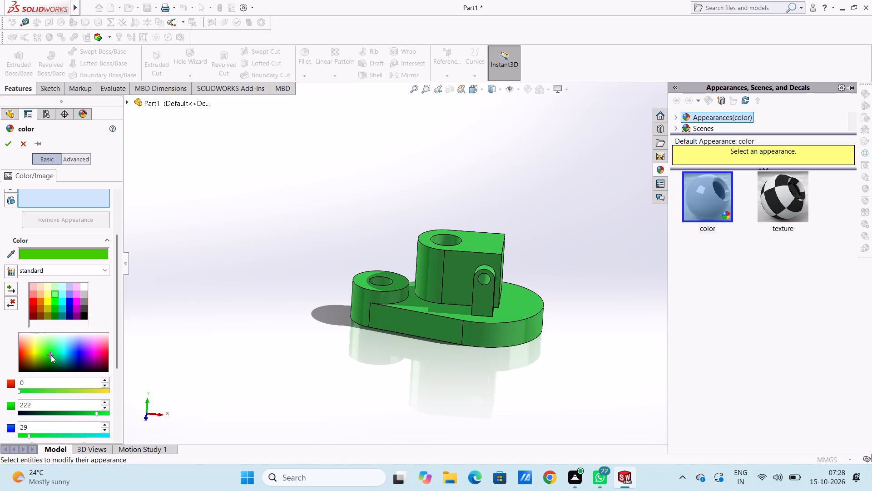
{"action": "left_click", "coordinate": [51, 352]}
{"action": "middle_click_drag", "start_coordinate": [546, 273], "coordinate": [513, 305]}
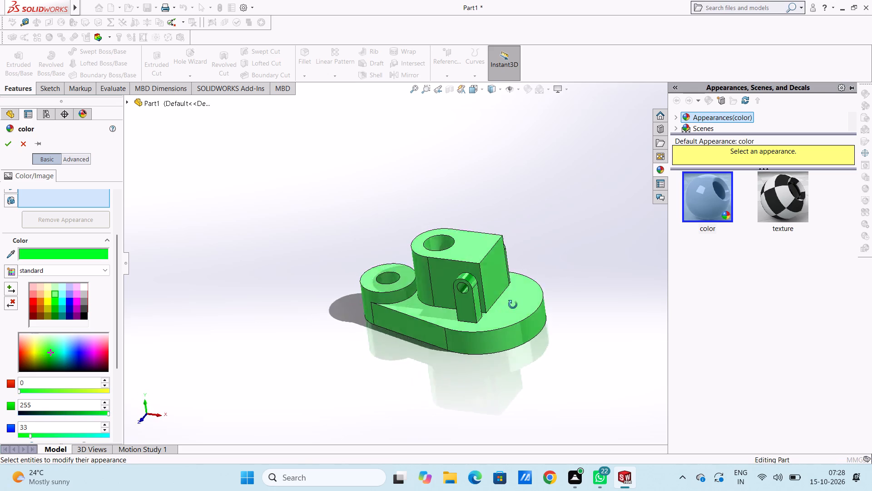
{"action": "middle_click_drag", "start_coordinate": [513, 305], "coordinate": [565, 298]}
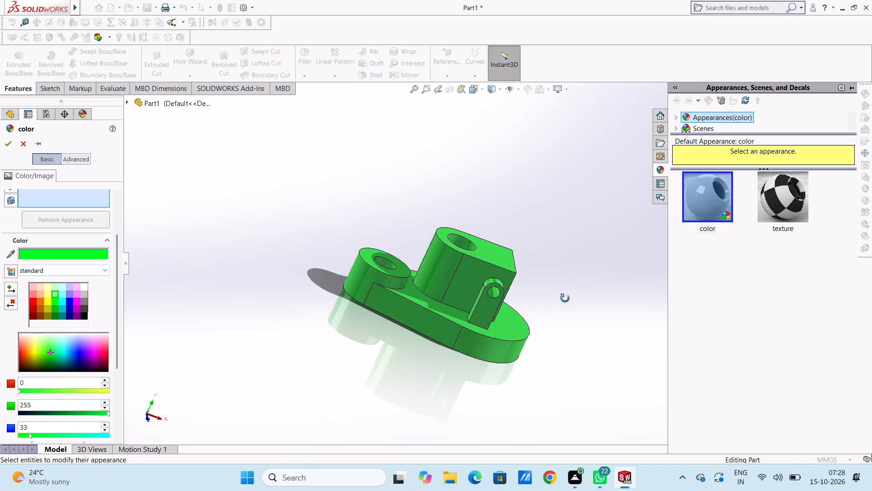
{"action": "middle_click_drag", "start_coordinate": [565, 298], "coordinate": [550, 298]}
{"action": "scroll", "coordinate": [525, 297], "scroll_direction": "down", "scroll_amount": 2}
{"action": "middle_click_drag", "start_coordinate": [471, 316], "coordinate": [467, 299]}
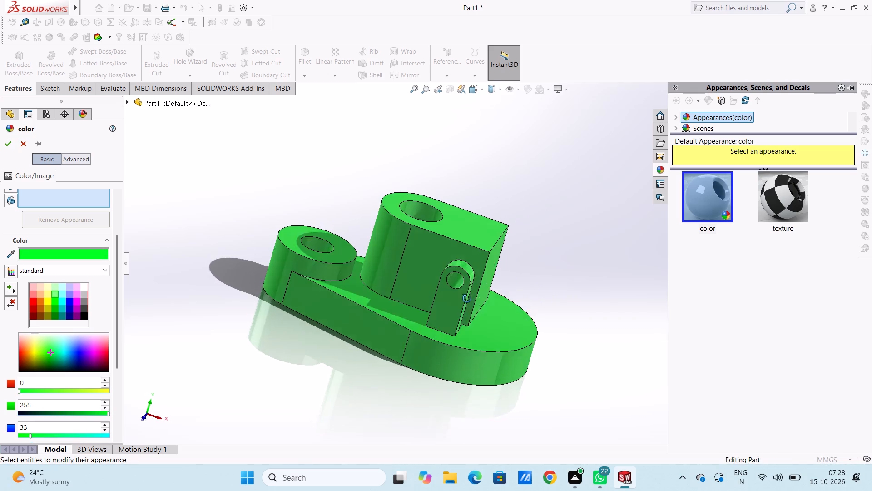
{"action": "middle_click_drag", "start_coordinate": [467, 299], "coordinate": [457, 319]}
{"action": "middle_click_drag", "start_coordinate": [457, 319], "coordinate": [461, 319]}
{"action": "scroll", "coordinate": [439, 319], "scroll_direction": "up", "scroll_amount": 1}
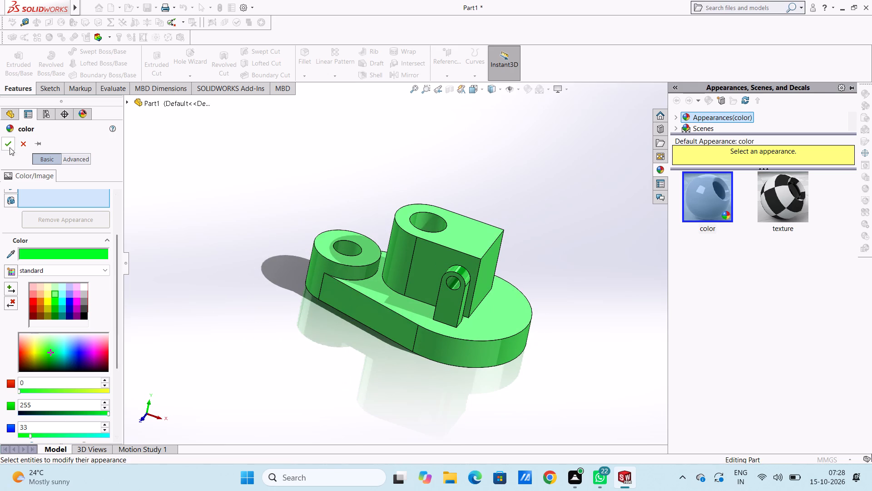
{"action": "left_click", "coordinate": [9, 143]}
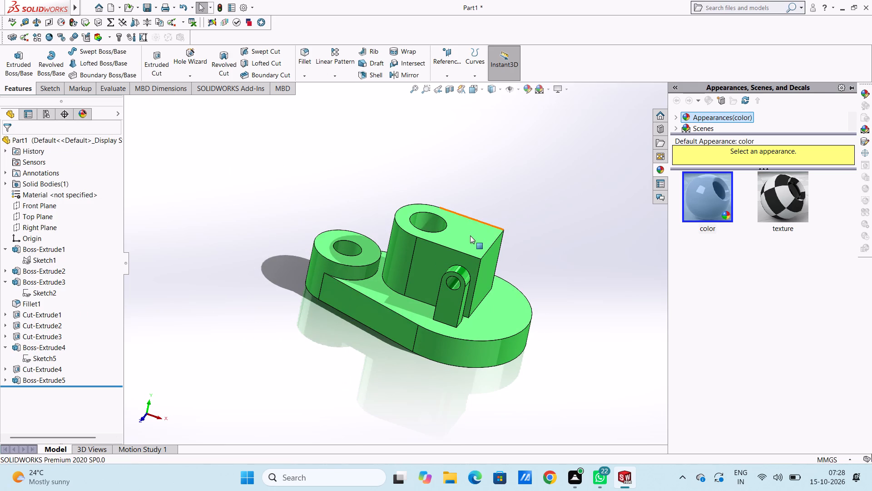
Apply a red colour appearance, RGB 255, 0, 0, to the top face of the rounded block.
{"action": "left_click", "coordinate": [466, 239]}
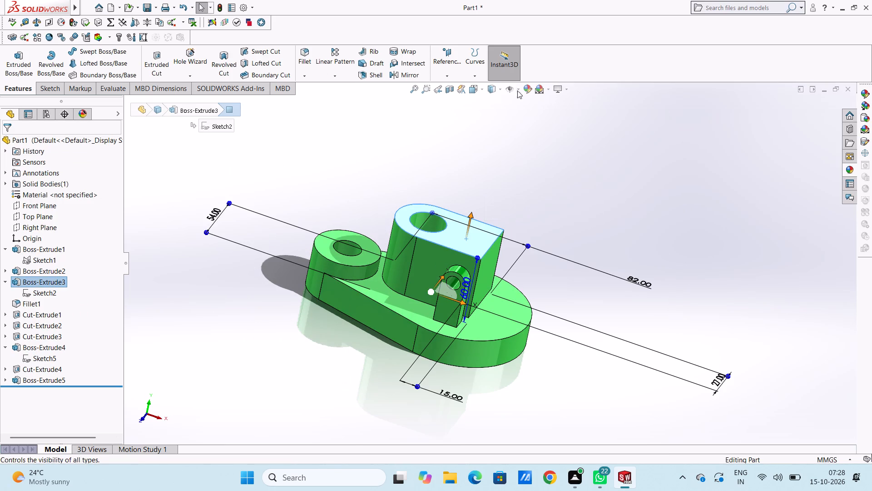
{"action": "left_click", "coordinate": [529, 87]}
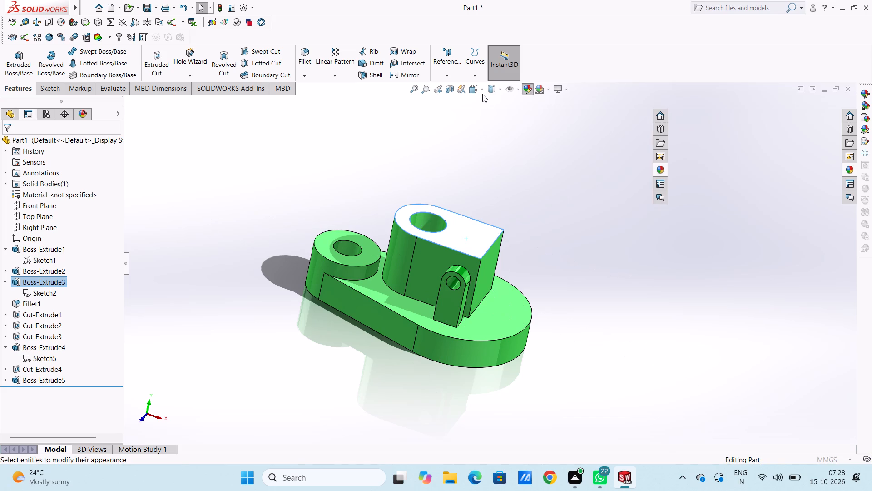
{"action": "scroll", "coordinate": [61, 385], "scroll_direction": "down", "scroll_amount": 1}
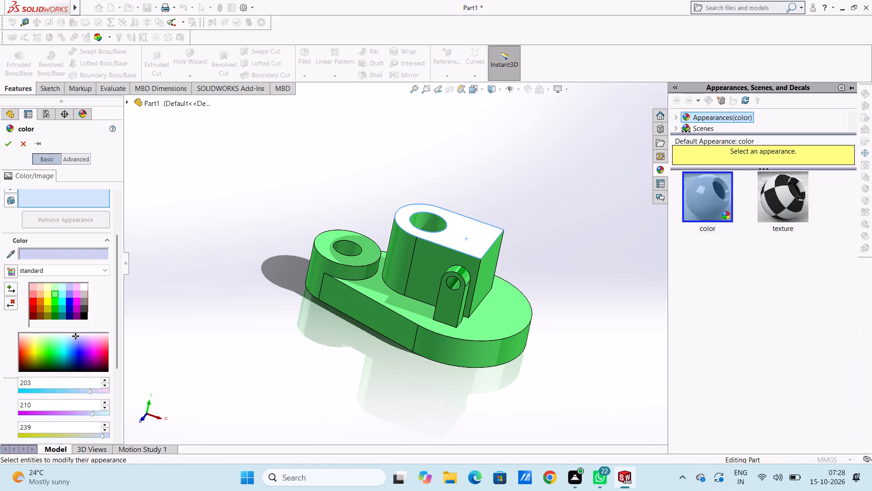
{"action": "left_click", "coordinate": [32, 302]}
{"action": "left_click", "coordinate": [32, 296]}
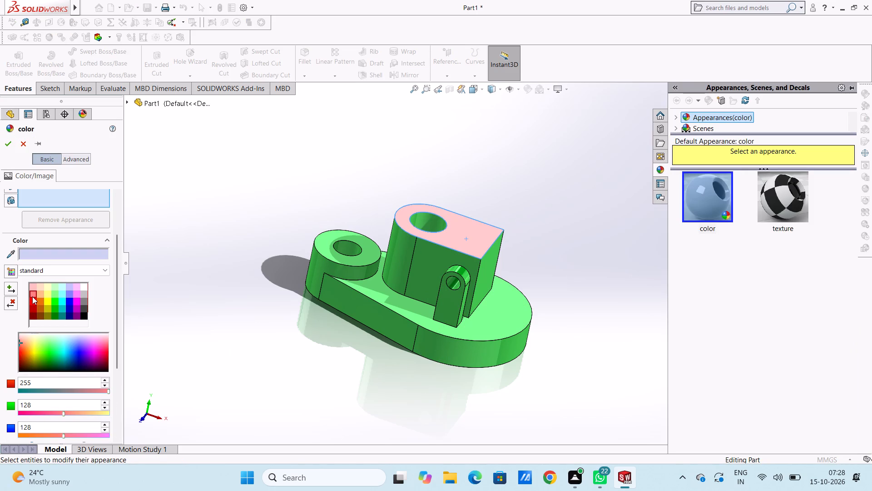
{"action": "left_click", "coordinate": [75, 300]}
{"action": "left_click", "coordinate": [69, 295]}
{"action": "left_click", "coordinate": [67, 302]}
{"action": "left_click", "coordinate": [66, 309]}
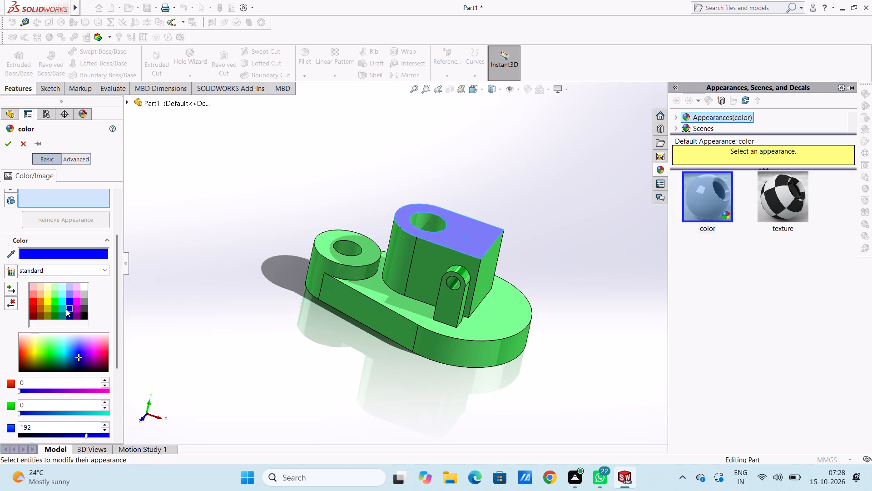
{"action": "left_click", "coordinate": [33, 302]}
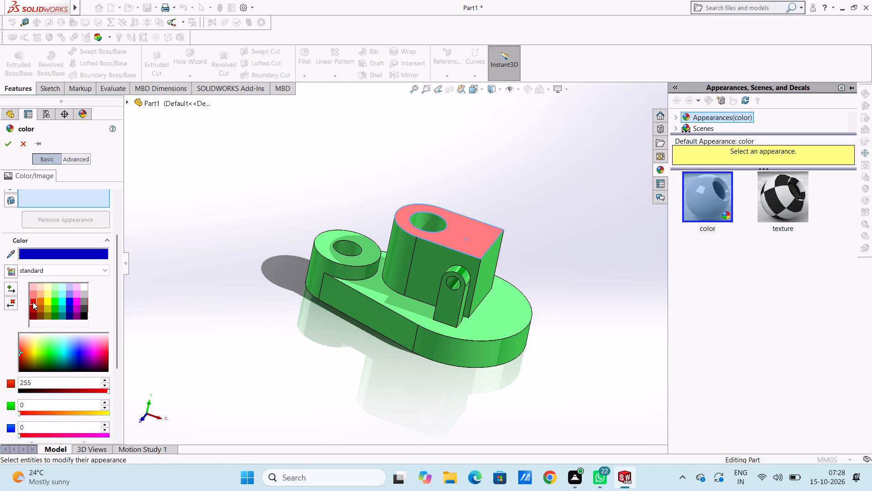
Add the rounded block's flat side, rounded, end and underside faces to the red appearance.
{"action": "left_click", "coordinate": [412, 269]}
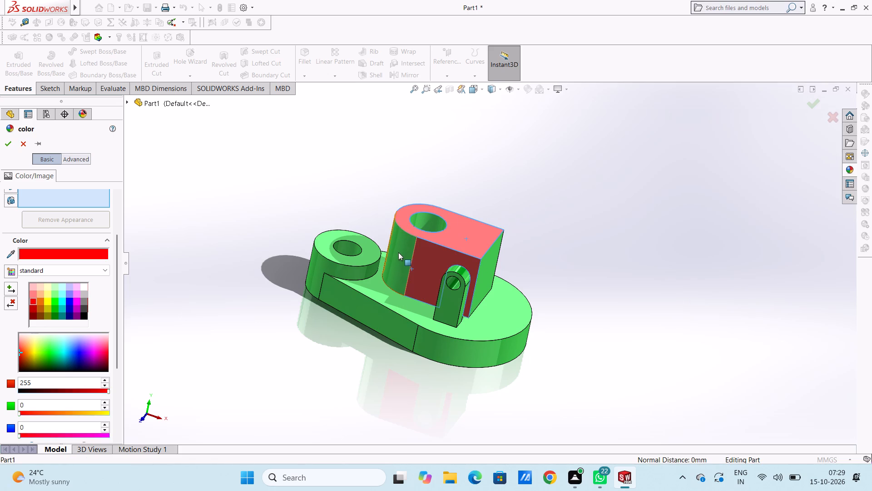
{"action": "left_click", "coordinate": [398, 252]}
{"action": "left_click", "coordinate": [488, 269]}
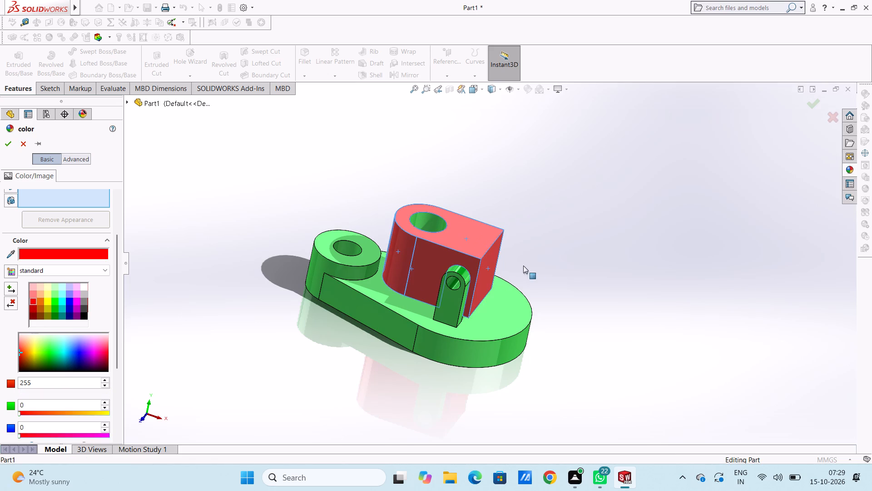
{"action": "scroll", "coordinate": [623, 264], "scroll_direction": "down", "scroll_amount": 1}
{"action": "middle_click_drag", "start_coordinate": [623, 264], "coordinate": [523, 351]}
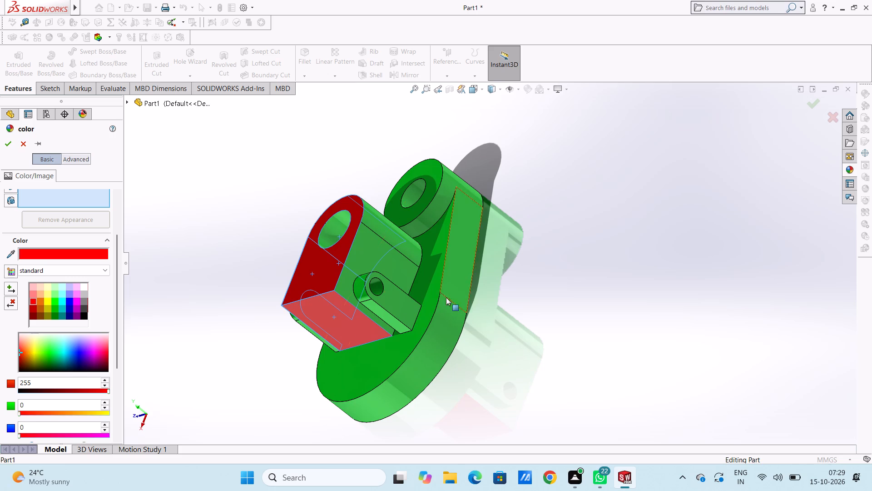
{"action": "left_click", "coordinate": [374, 264]}
{"action": "left_click", "coordinate": [389, 227]}
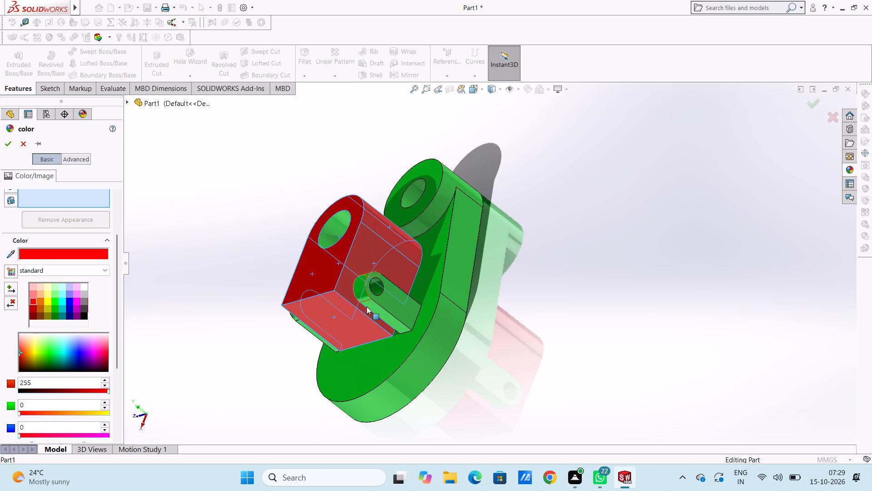
{"action": "middle_click_drag", "start_coordinate": [351, 339], "coordinate": [493, 297]}
{"action": "middle_click", "coordinate": [493, 297]}
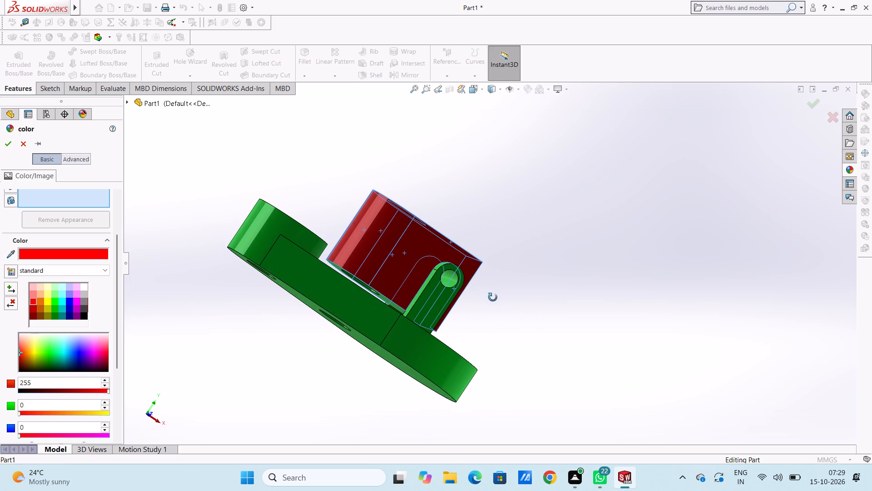
{"action": "left_click", "coordinate": [387, 299]}
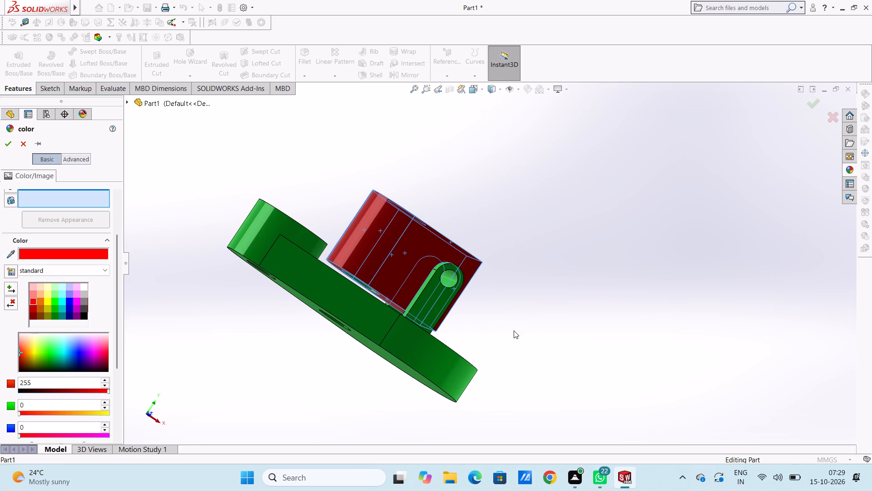
Add the outer cylindrical face and top face of the bored boss on the base to the red appearance.
{"action": "middle_click_drag", "start_coordinate": [514, 331], "coordinate": [471, 288]}
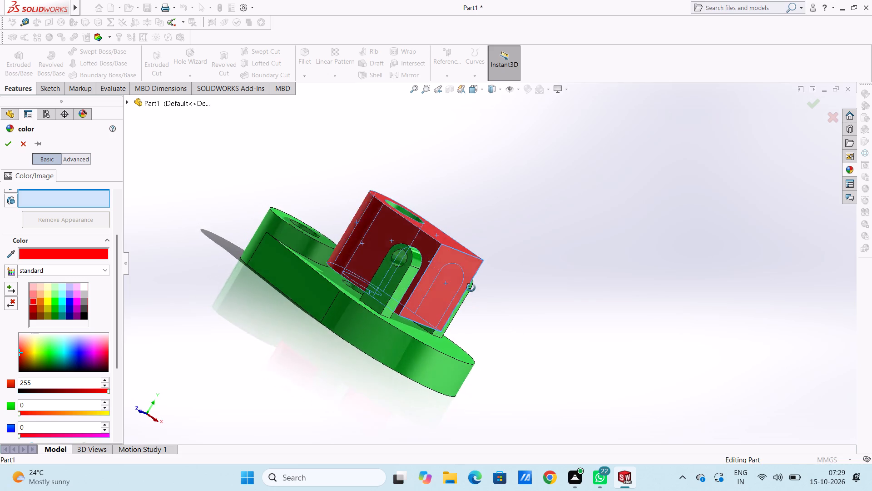
{"action": "middle_click_drag", "start_coordinate": [471, 288], "coordinate": [523, 384]}
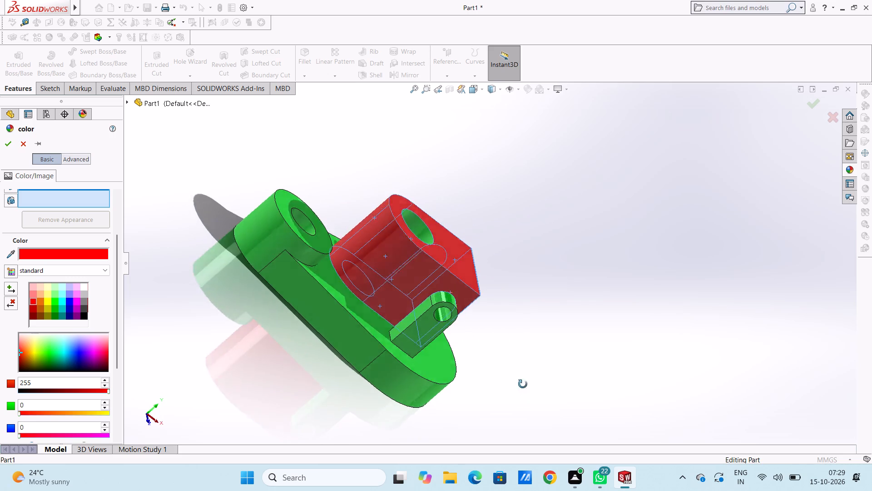
{"action": "middle_click_drag", "start_coordinate": [523, 384], "coordinate": [556, 376]}
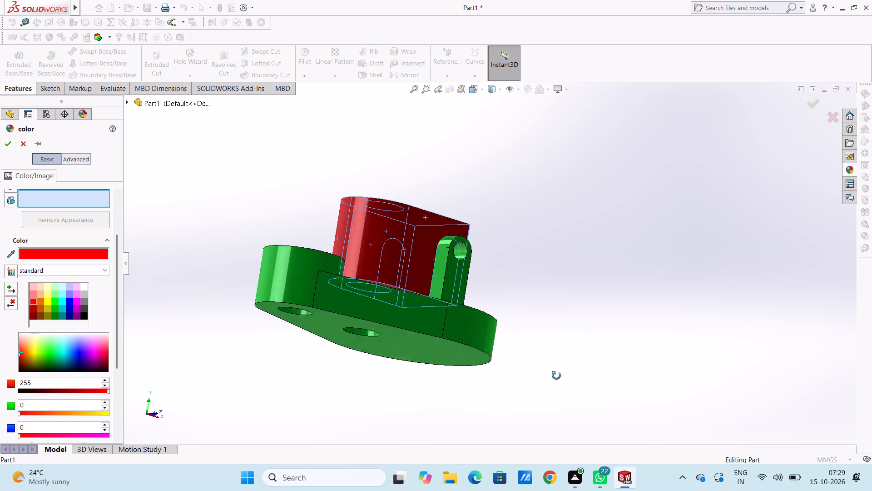
{"action": "middle_click_drag", "start_coordinate": [556, 376], "coordinate": [510, 399]}
{"action": "scroll", "coordinate": [498, 400], "scroll_direction": "up", "scroll_amount": 1}
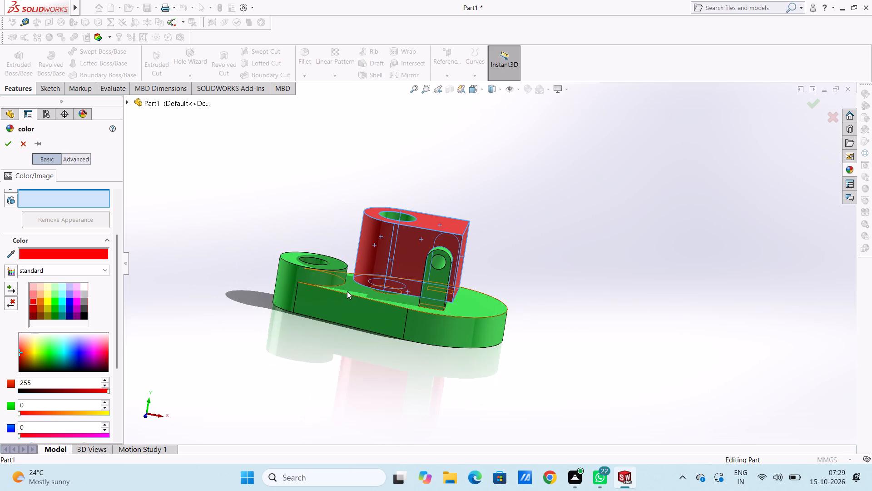
{"action": "left_click", "coordinate": [319, 278]}
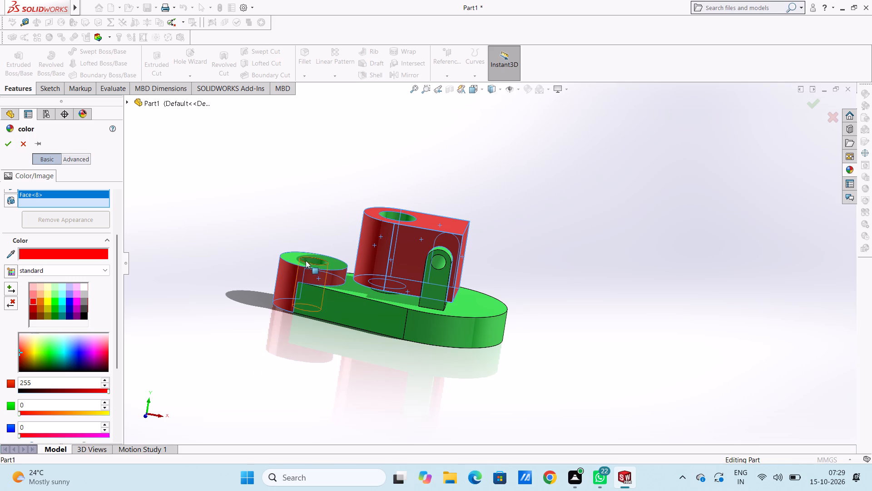
{"action": "left_click", "coordinate": [294, 258]}
{"action": "scroll", "coordinate": [271, 291], "scroll_direction": "up", "scroll_amount": 2}
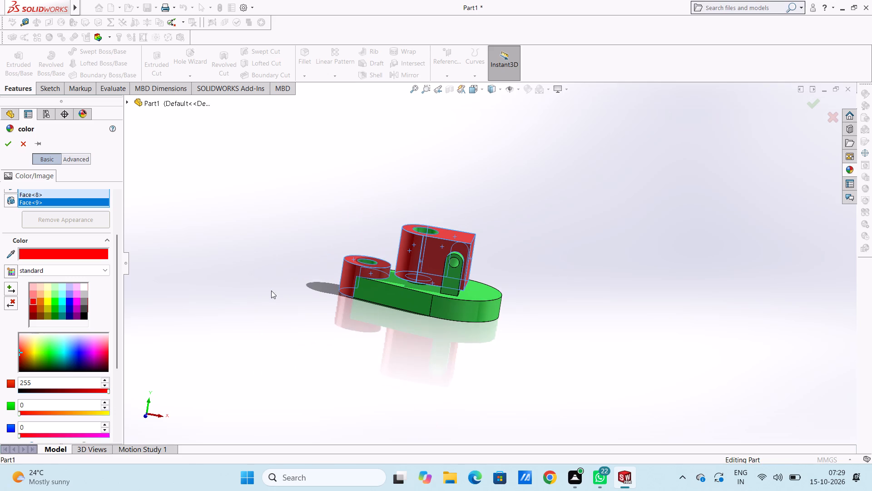
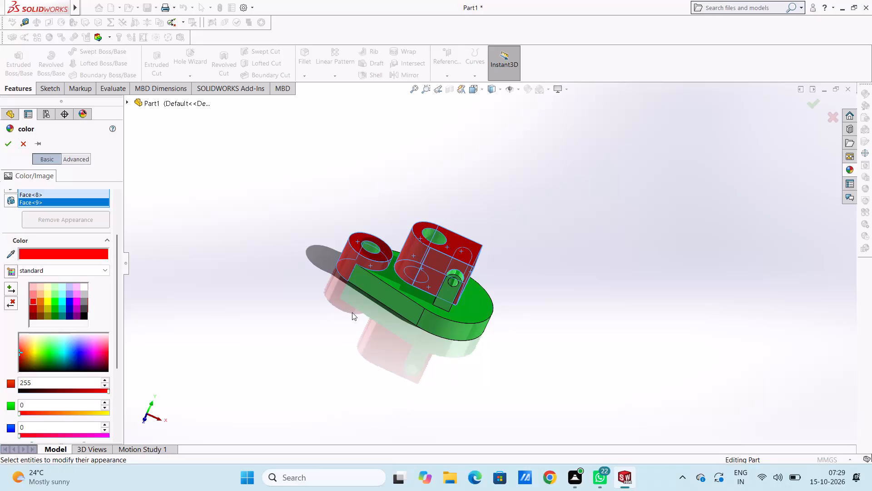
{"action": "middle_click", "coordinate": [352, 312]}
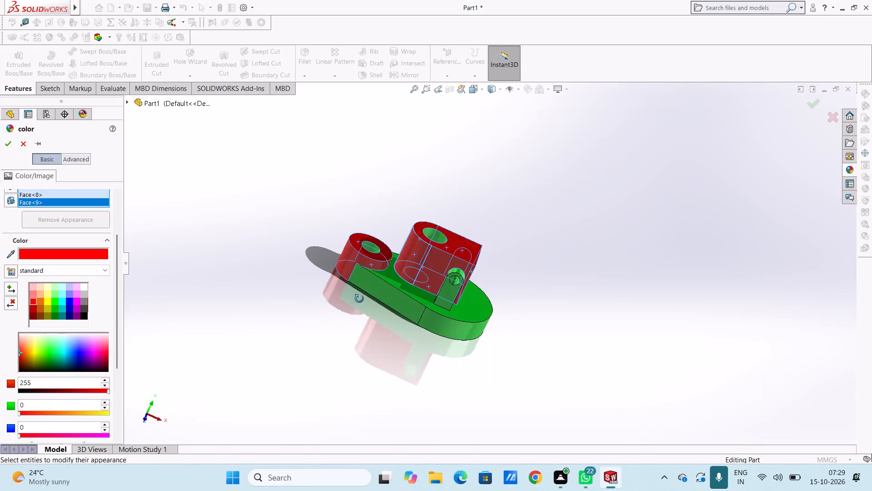
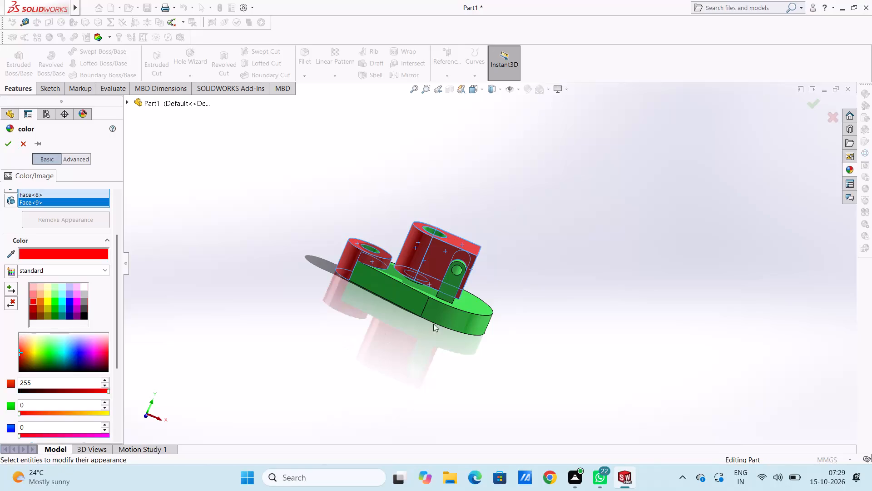
Apply the red colour to the selected faces of the rounded block and cylindrical boss.
{"action": "middle_click_drag", "start_coordinate": [556, 385], "coordinate": [589, 367]}
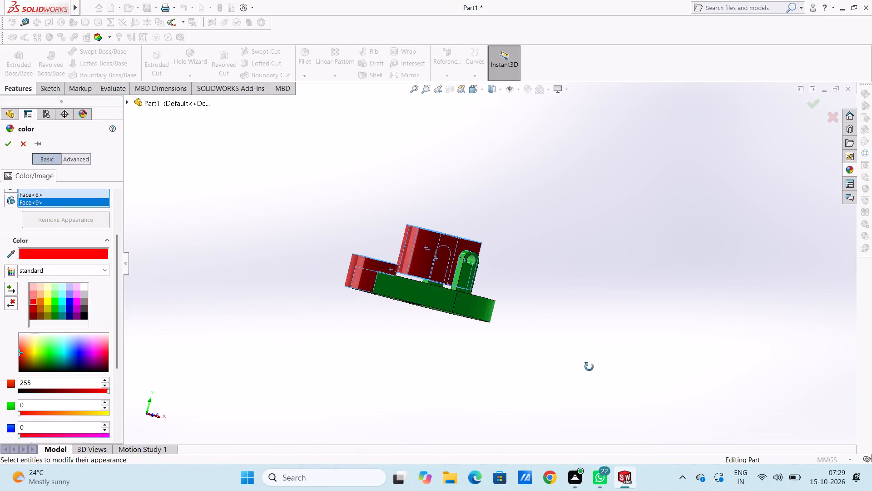
{"action": "middle_click_drag", "start_coordinate": [589, 367], "coordinate": [555, 402]}
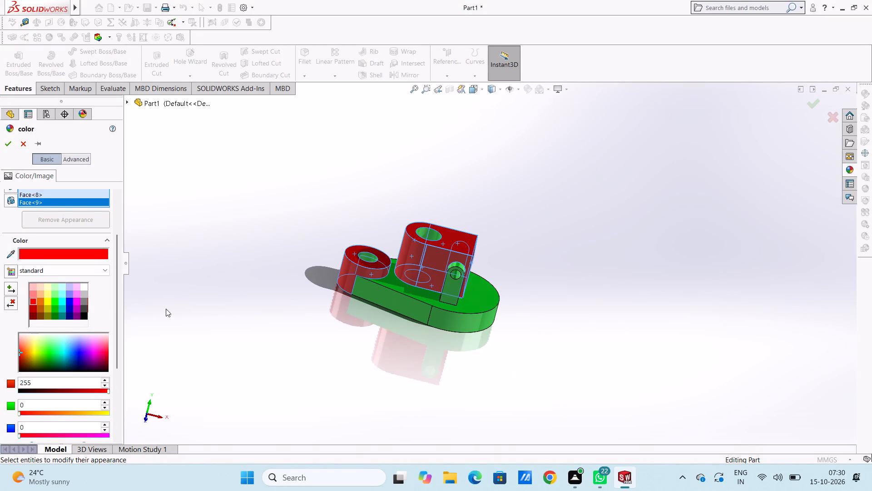
{"action": "left_click", "coordinate": [10, 147]}
{"action": "left_click", "coordinate": [253, 225]}
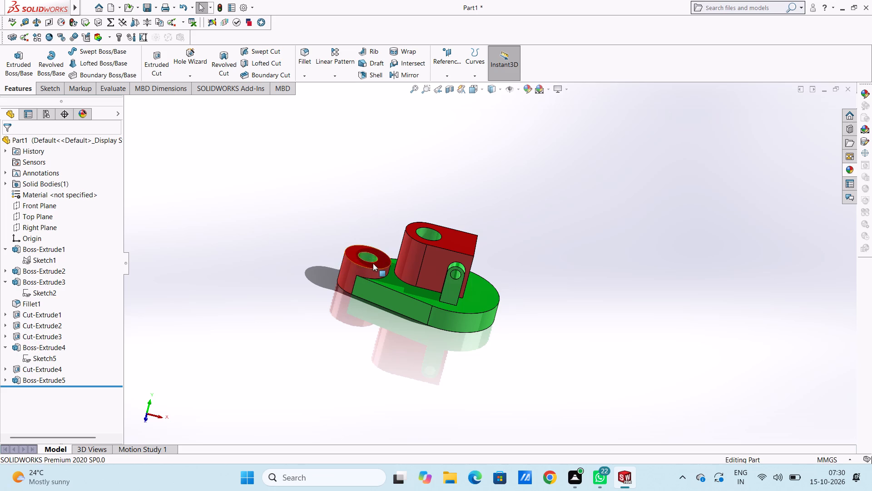
Apply the chromium plate metal appearance to the bore face of the cylindrical boss at the base's narrow end.
{"action": "middle_click_drag", "start_coordinate": [421, 238], "coordinate": [401, 277]}
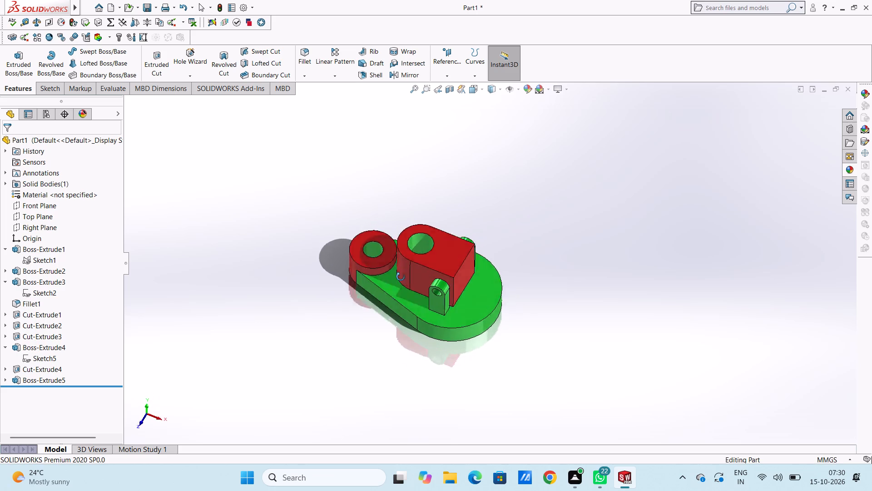
{"action": "middle_click_drag", "start_coordinate": [401, 277], "coordinate": [441, 284]}
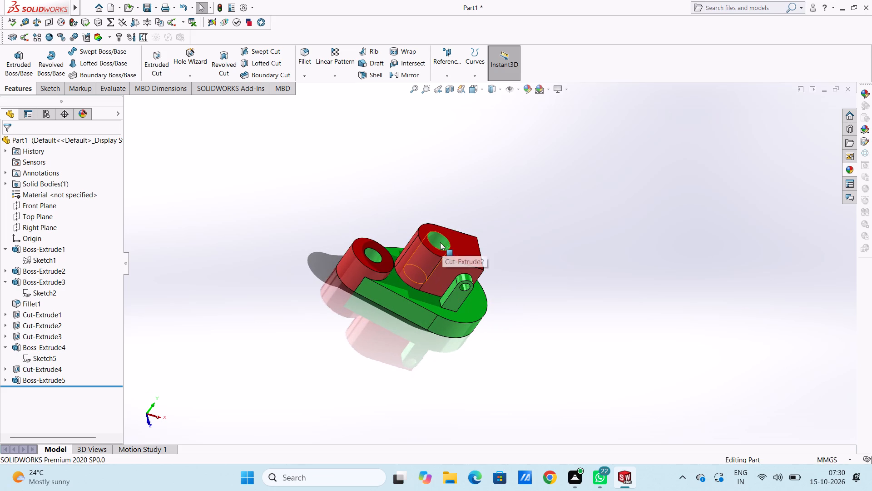
{"action": "scroll", "coordinate": [387, 225], "scroll_direction": "down", "scroll_amount": 1}
{"action": "middle_click_drag", "start_coordinate": [403, 307], "coordinate": [388, 320]}
{"action": "scroll", "coordinate": [391, 317], "scroll_direction": "down", "scroll_amount": 1}
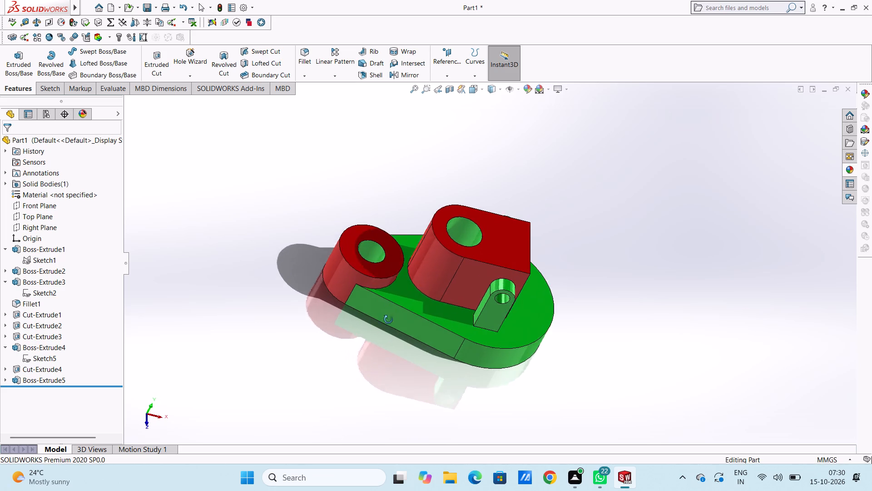
{"action": "middle_click_drag", "start_coordinate": [388, 320], "coordinate": [376, 333]}
{"action": "scroll", "coordinate": [369, 263], "scroll_direction": "down", "scroll_amount": 2}
{"action": "scroll", "coordinate": [395, 232], "scroll_direction": "down", "scroll_amount": 1}
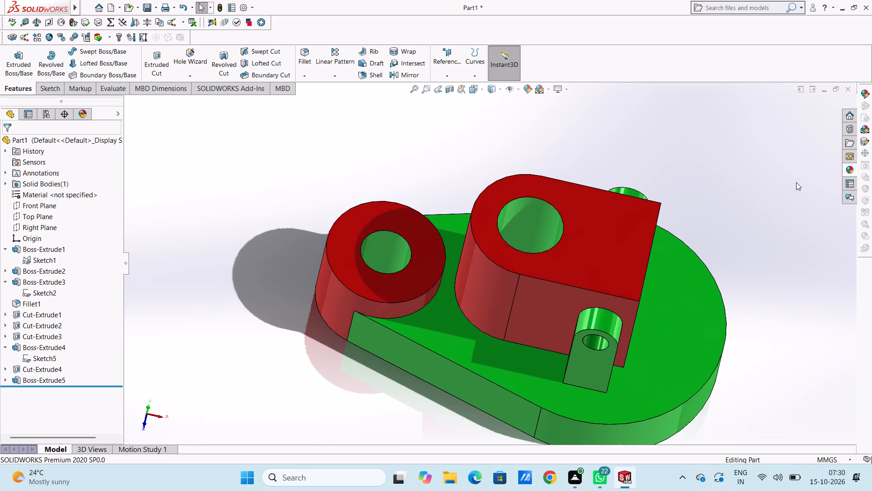
{"action": "left_click", "coordinate": [849, 170]}
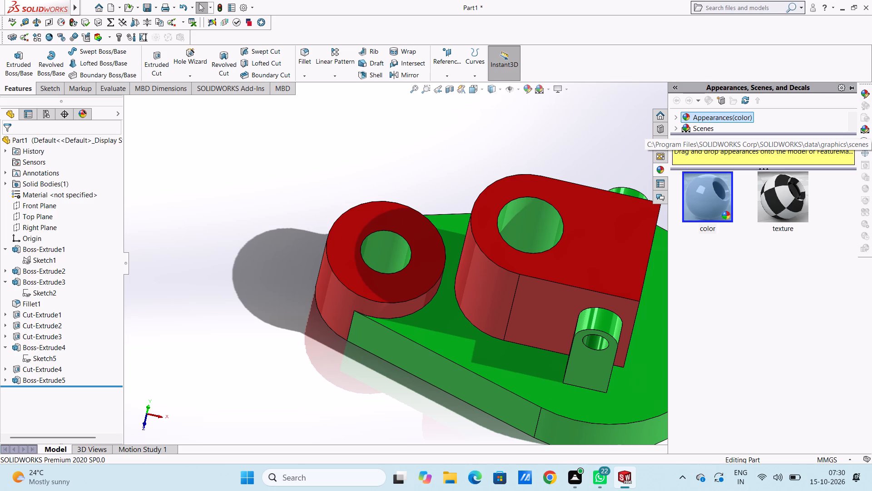
{"action": "left_click_drag", "start_coordinate": [709, 133], "coordinate": [728, 241]}
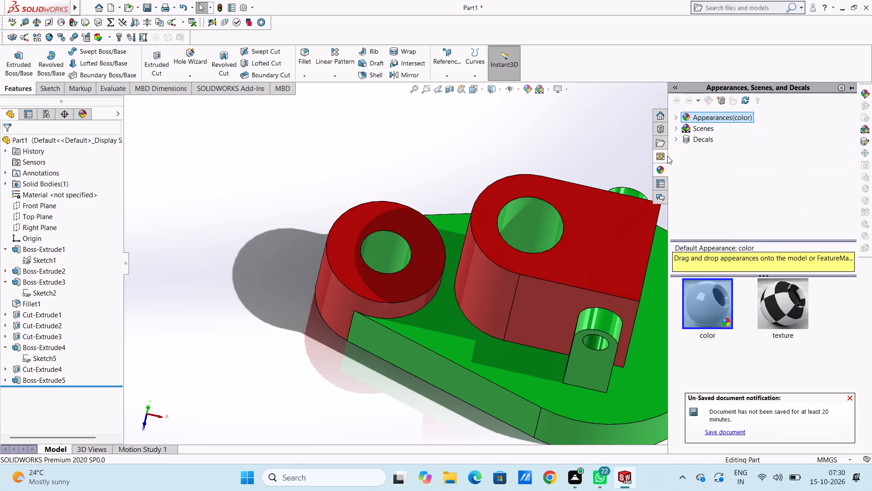
{"action": "left_click", "coordinate": [674, 116]}
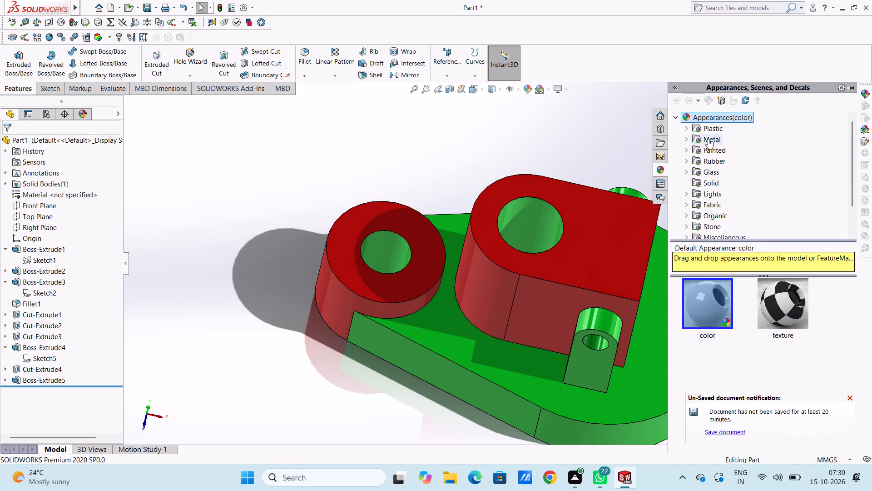
{"action": "left_click", "coordinate": [708, 139]}
{"action": "scroll", "coordinate": [429, 220], "scroll_direction": "down", "scroll_amount": 3}
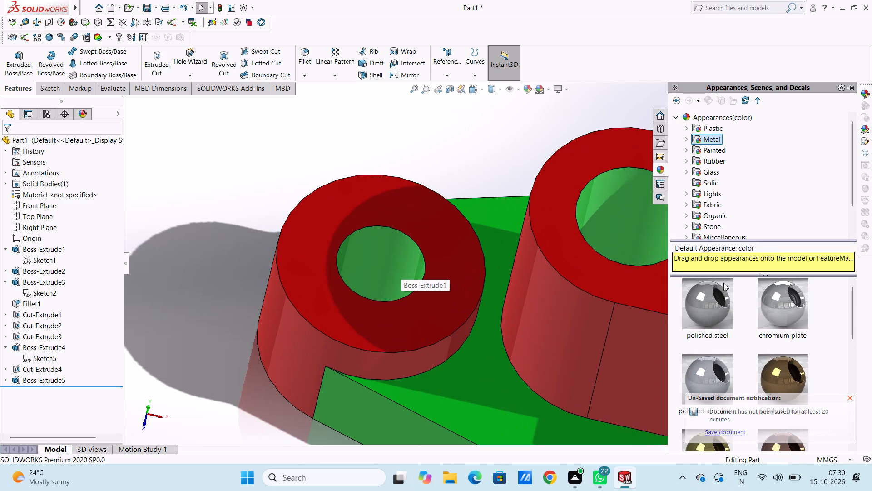
{"action": "left_click_drag", "start_coordinate": [786, 294], "coordinate": [406, 255]}
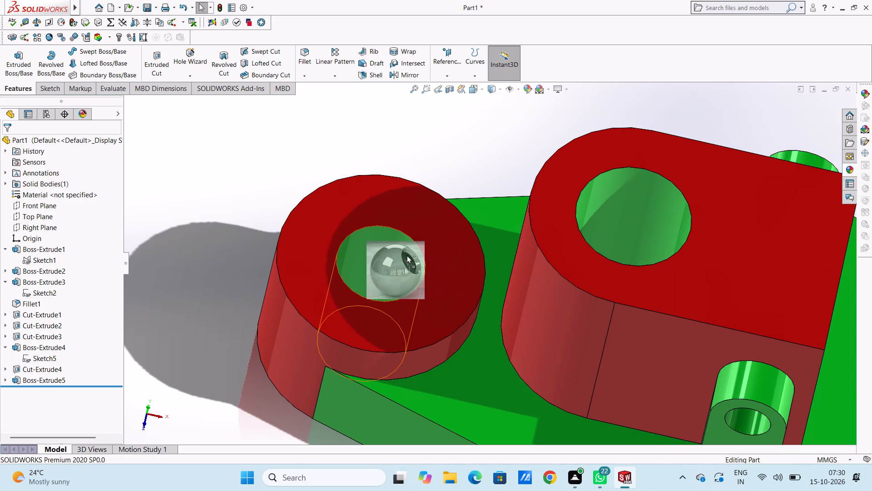
{"action": "left_click", "coordinate": [376, 259]}
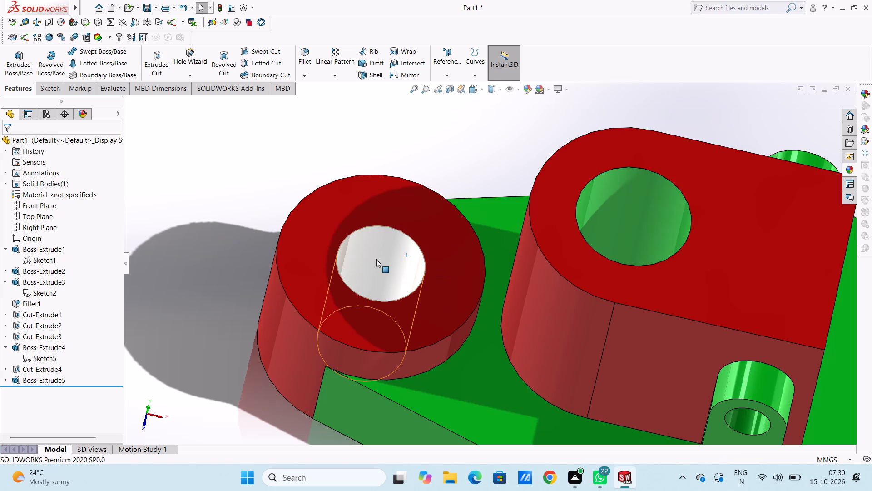
Apply the chromium plate appearance to the bore face of the red rounded block.
{"action": "scroll", "coordinate": [376, 259], "scroll_direction": "up", "scroll_amount": 2}
{"action": "scroll", "coordinate": [570, 241], "scroll_direction": "down", "scroll_amount": 3}
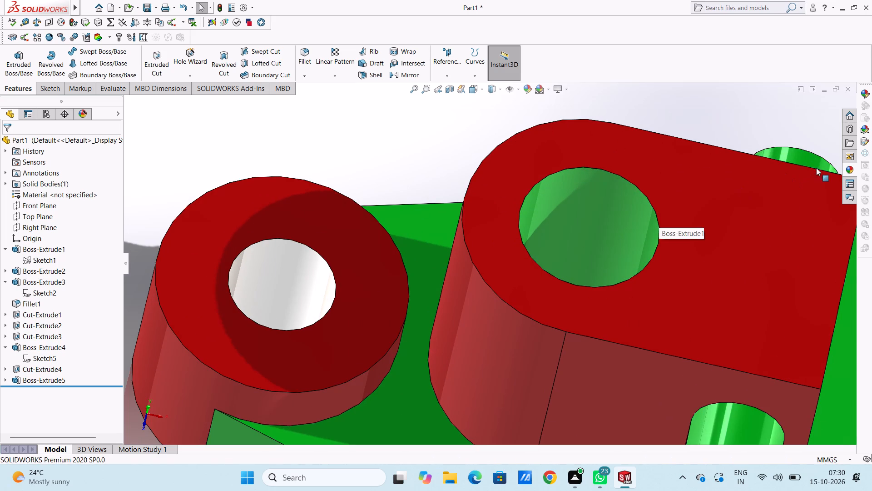
{"action": "left_click", "coordinate": [852, 167]}
{"action": "left_click_drag", "start_coordinate": [786, 299], "coordinate": [616, 230]}
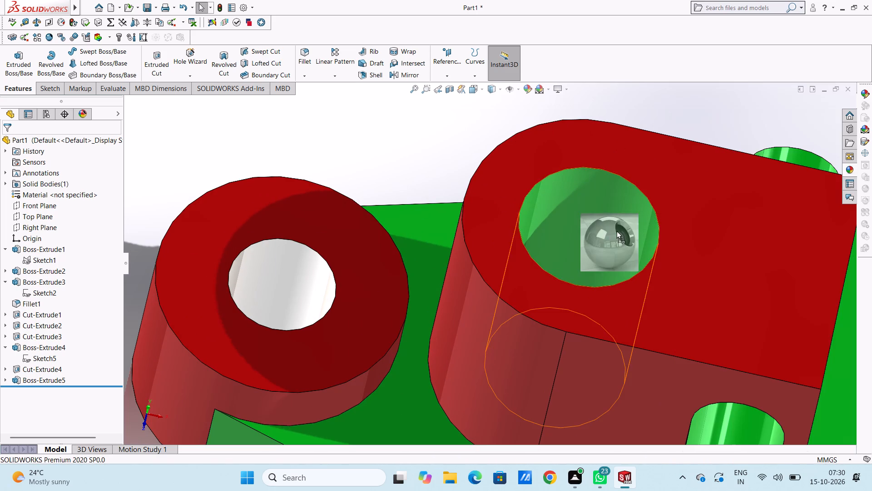
{"action": "left_click_drag", "start_coordinate": [616, 230], "coordinate": [606, 226]}
{"action": "left_click", "coordinate": [606, 226]}
Apply the chromium plate appearance to the cross hole's inner face in the front lug.
{"action": "scroll", "coordinate": [599, 236], "scroll_direction": "up", "scroll_amount": 7}
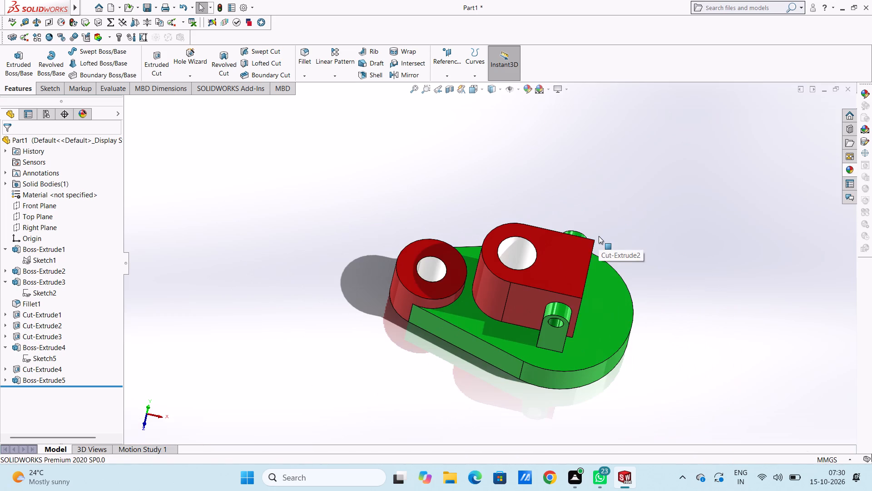
{"action": "scroll", "coordinate": [558, 344], "scroll_direction": "down", "scroll_amount": 2}
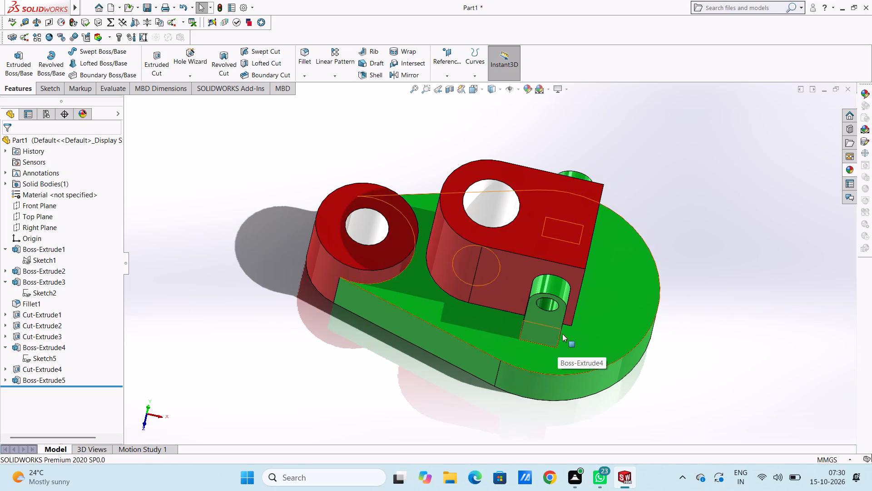
{"action": "middle_click_drag", "start_coordinate": [562, 334], "coordinate": [554, 247]}
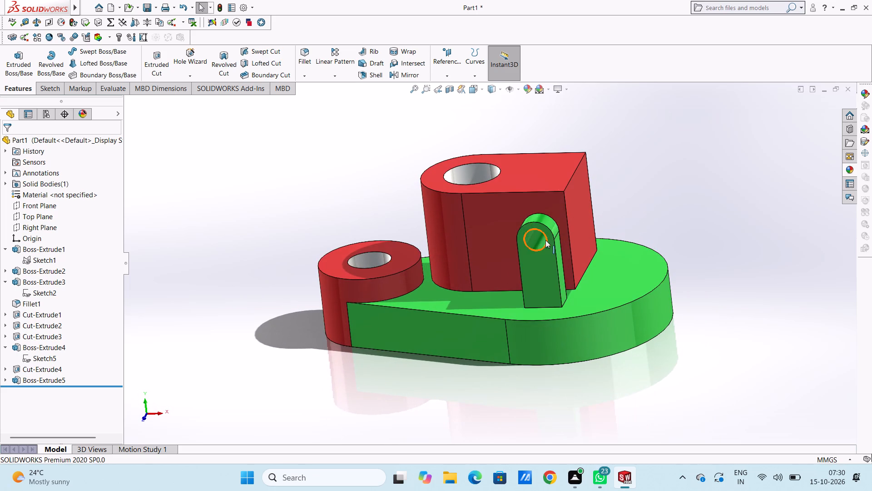
{"action": "scroll", "coordinate": [537, 227], "scroll_direction": "down", "scroll_amount": 4}
{"action": "scroll", "coordinate": [472, 274], "scroll_direction": "down", "scroll_amount": 4}
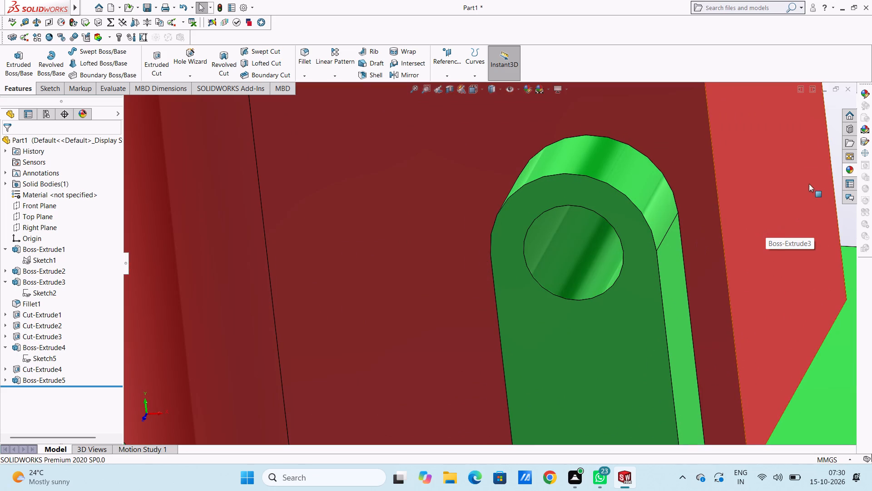
{"action": "left_click", "coordinate": [846, 169]}
{"action": "left_click_drag", "start_coordinate": [792, 298], "coordinate": [723, 291]}
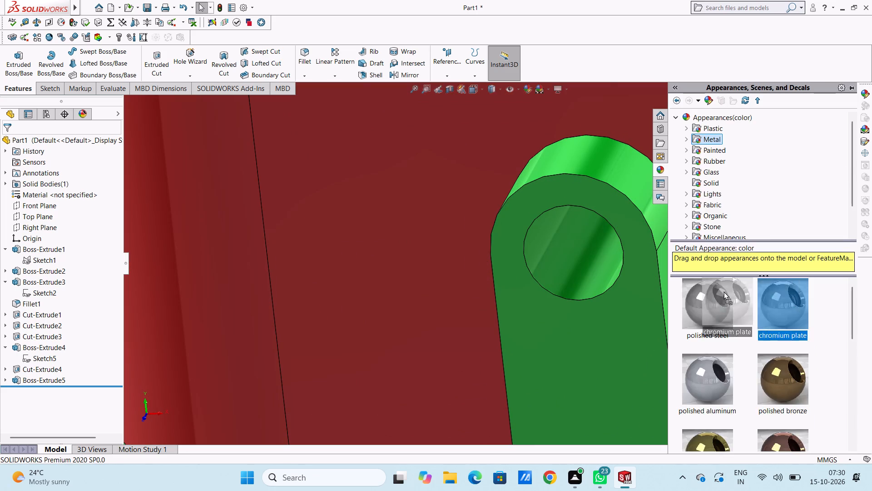
{"action": "left_click_drag", "start_coordinate": [723, 291], "coordinate": [602, 258]}
{"action": "left_click", "coordinate": [602, 258]}
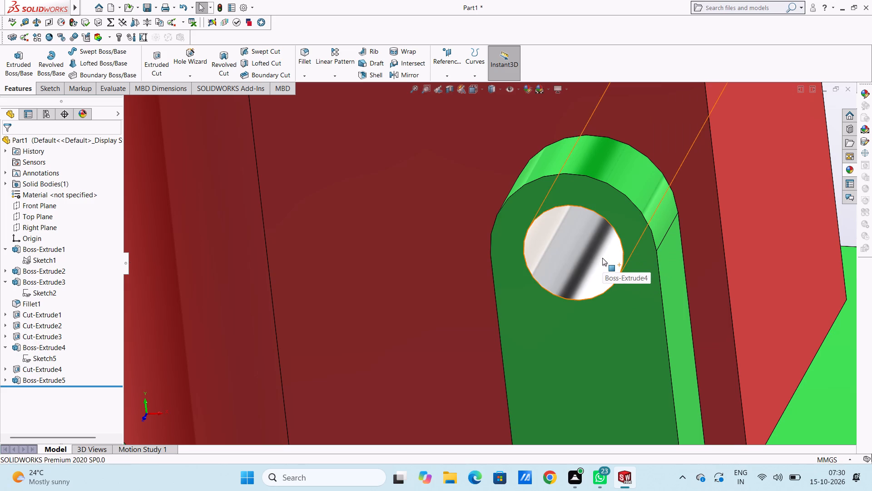
Apply the chromium plate appearance to the green hole face in the base's underside, beneath the rounded block.
{"action": "scroll", "coordinate": [602, 258], "scroll_direction": "up", "scroll_amount": 10}
{"action": "middle_click_drag", "start_coordinate": [640, 225], "coordinate": [547, 395]}
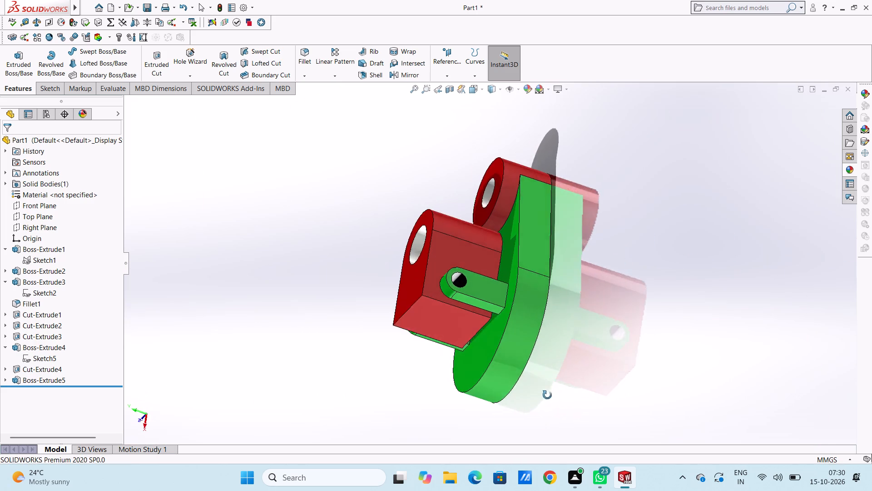
{"action": "middle_click_drag", "start_coordinate": [547, 395], "coordinate": [715, 229]}
{"action": "middle_click_drag", "start_coordinate": [503, 310], "coordinate": [505, 239]}
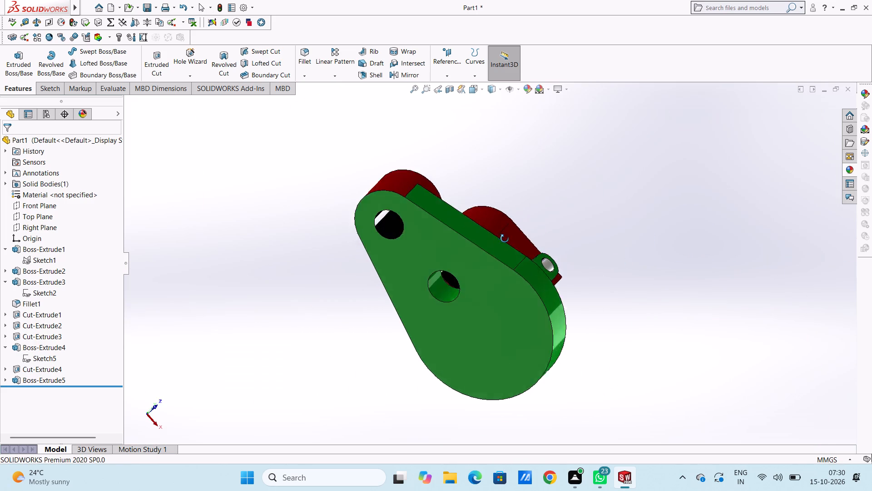
{"action": "middle_click_drag", "start_coordinate": [505, 239], "coordinate": [504, 258]}
{"action": "scroll", "coordinate": [460, 277], "scroll_direction": "down", "scroll_amount": 4}
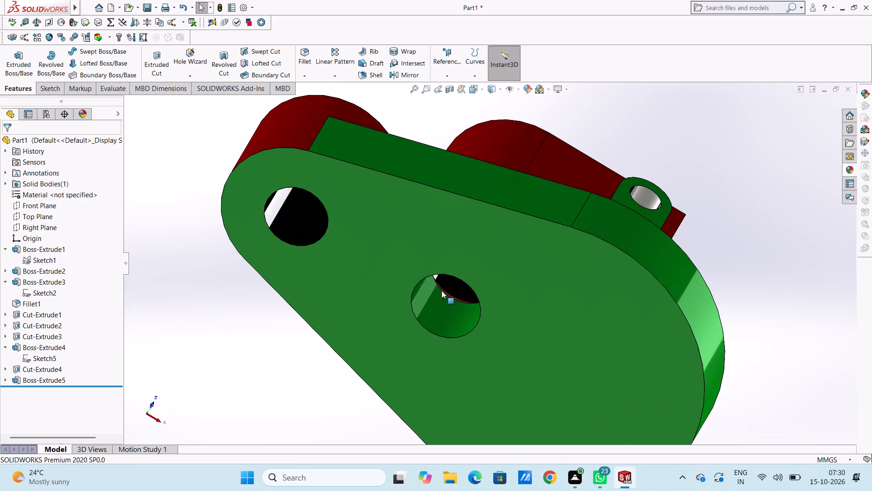
{"action": "scroll", "coordinate": [419, 266], "scroll_direction": "down", "scroll_amount": 3}
{"action": "left_click", "coordinate": [850, 169]}
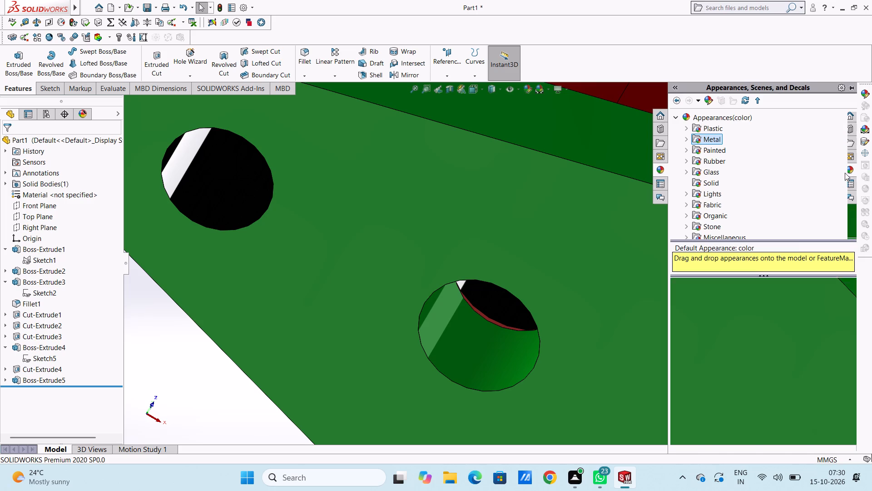
{"action": "left_click_drag", "start_coordinate": [789, 297], "coordinate": [487, 338]}
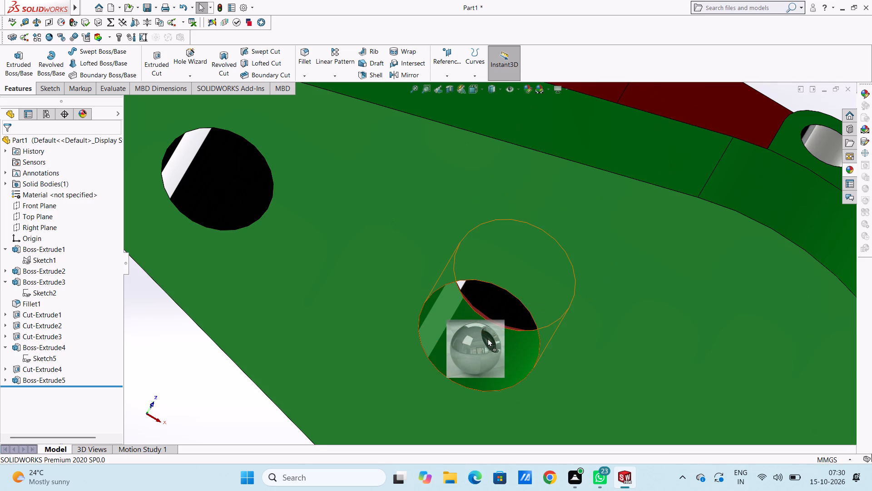
{"action": "left_click_drag", "start_coordinate": [487, 338], "coordinate": [478, 342]}
{"action": "left_click", "coordinate": [477, 342]}
Orient the coloured part in the standard isometric view.
{"action": "scroll", "coordinate": [476, 343], "scroll_direction": "up", "scroll_amount": 8}
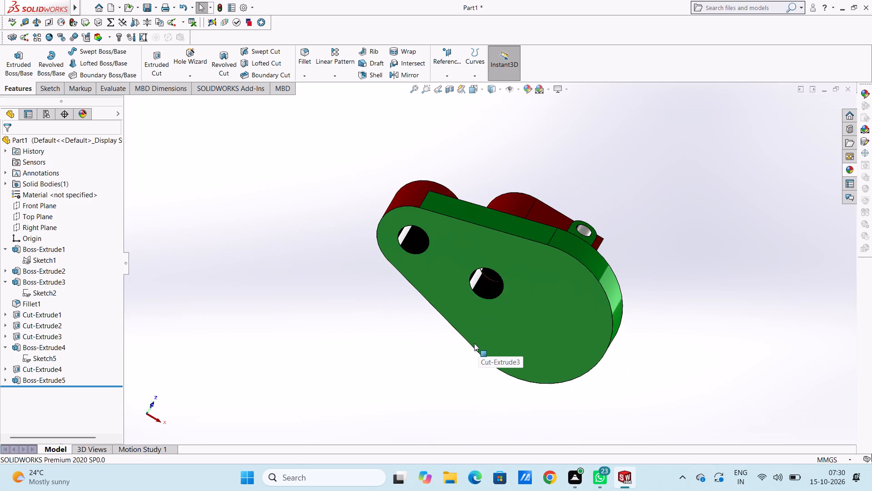
{"action": "middle_click_drag", "start_coordinate": [436, 293], "coordinate": [409, 387]}
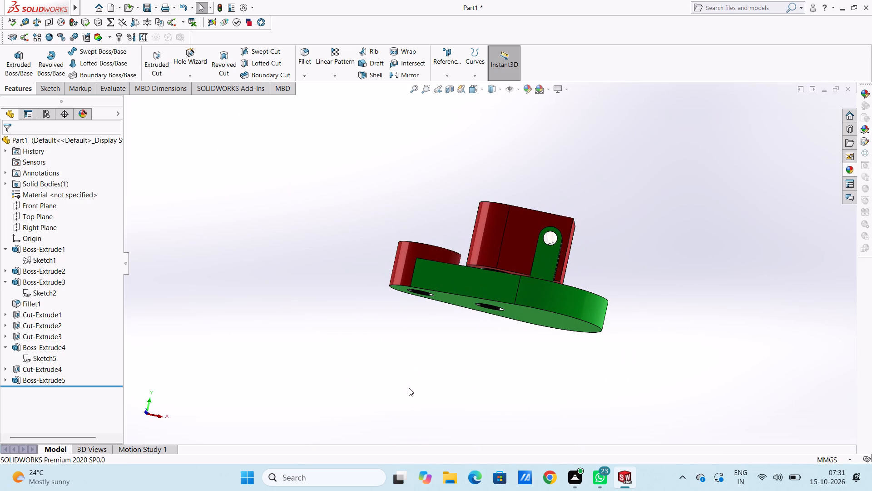
{"action": "key", "text": "Escape"}
{"action": "key", "text": "Escape"}
{"action": "key", "text": "ctrl+7"}
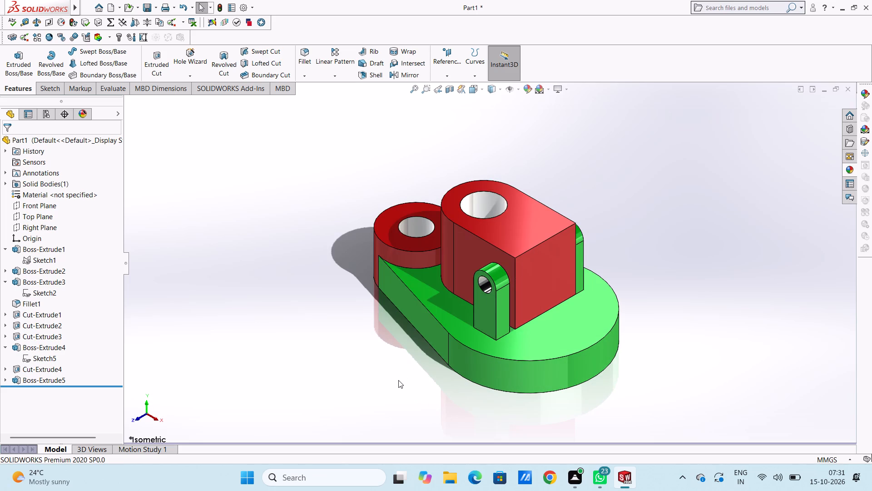
Save the part in the Documents folder as "pivot link base".
{"action": "key", "text": "ctrl+s"}
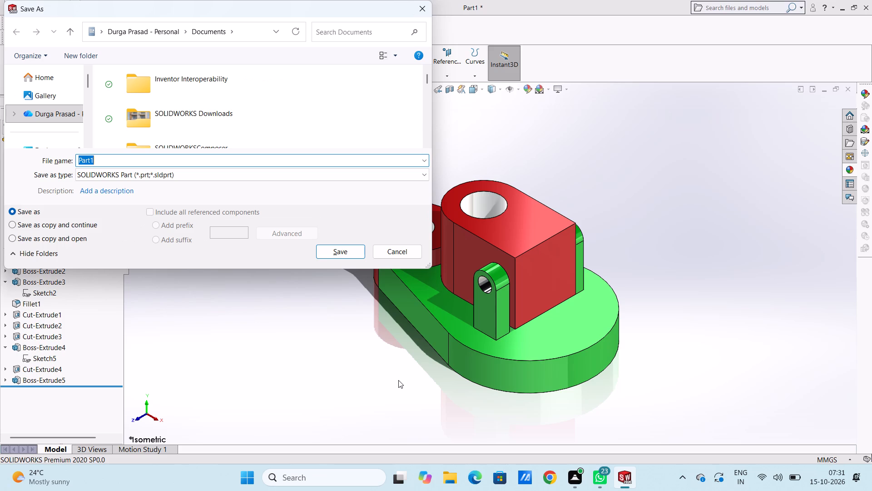
{"action": "type", "text": "pivot"}
{"action": "key", "text": "space"}
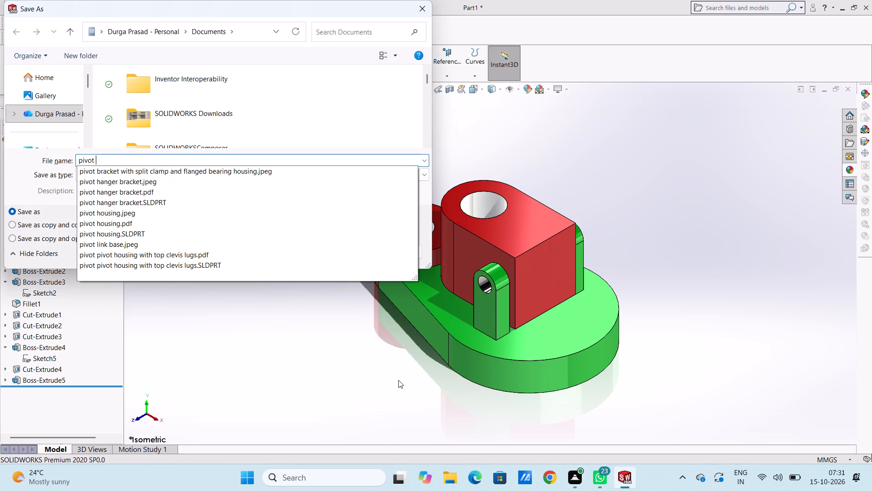
{"action": "type", "text": "link"}
{"action": "key", "text": "space"}
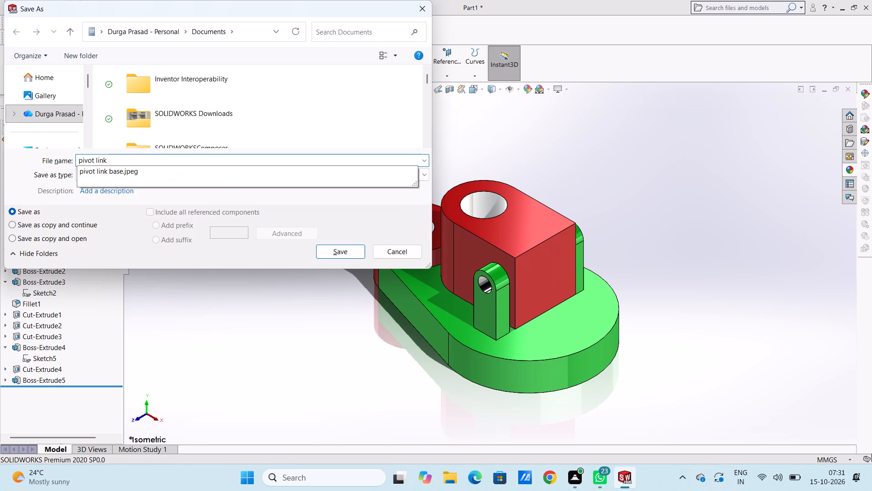
{"action": "type", "text": "base"}
{"action": "left_click", "coordinate": [342, 249]}
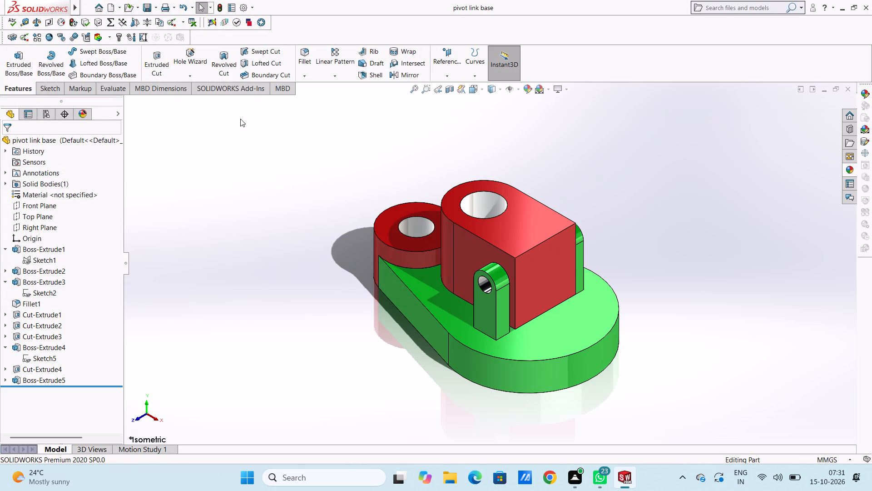
Save a PDF copy of the part under the name "pivot link base".
{"action": "left_click", "coordinate": [154, 6]}
{"action": "left_click", "coordinate": [166, 30]}
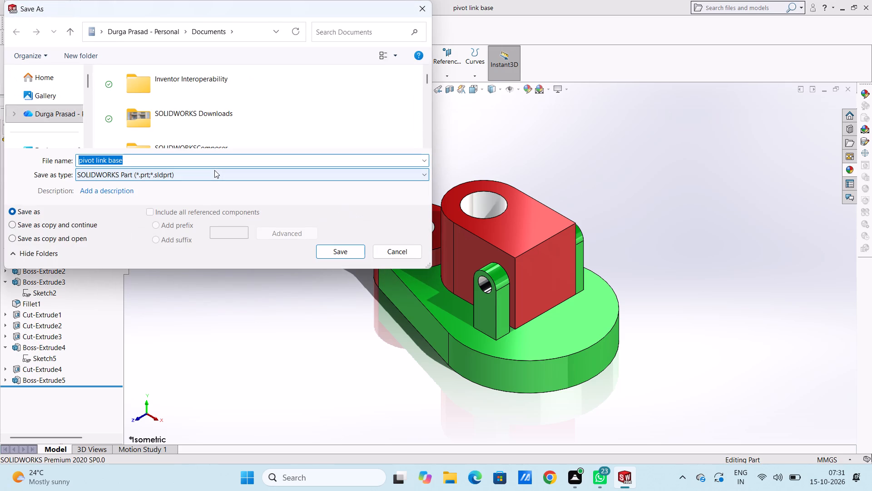
{"action": "left_click", "coordinate": [237, 173]}
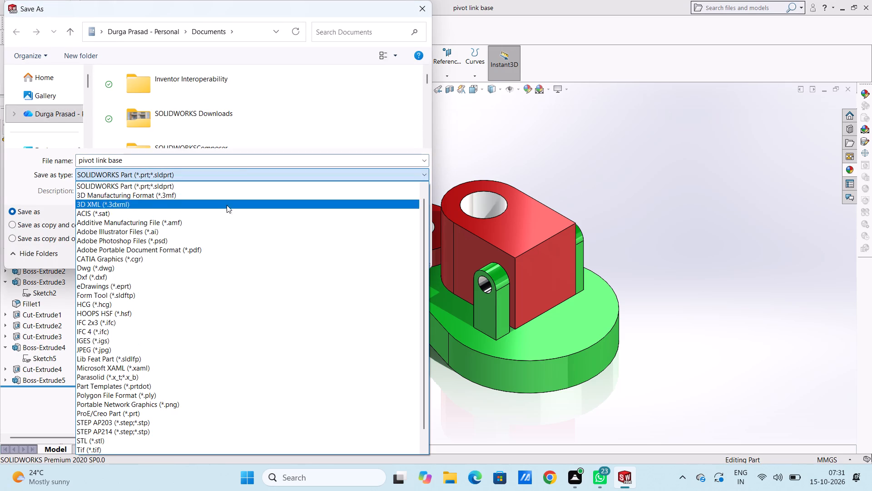
{"action": "left_click", "coordinate": [206, 252]}
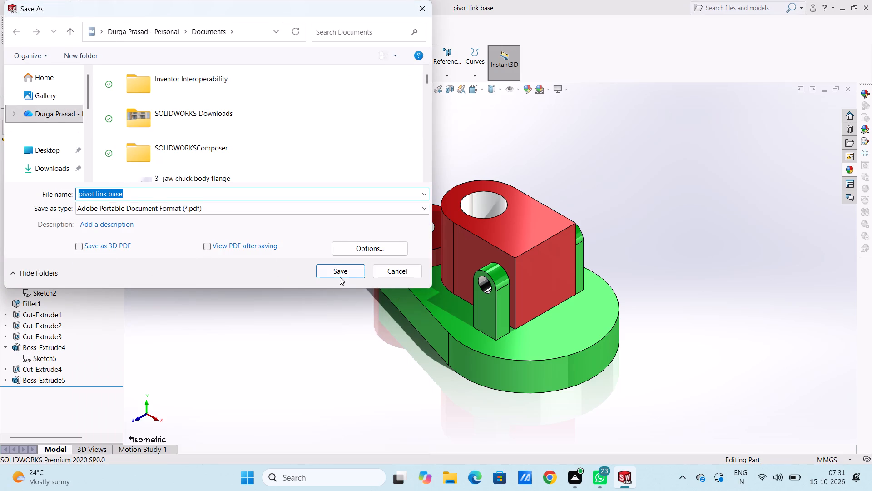
{"action": "left_click", "coordinate": [337, 274]}
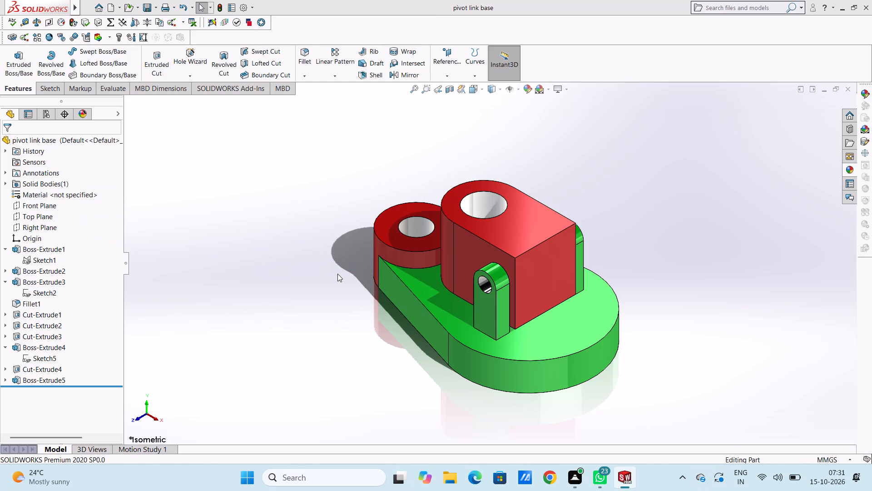